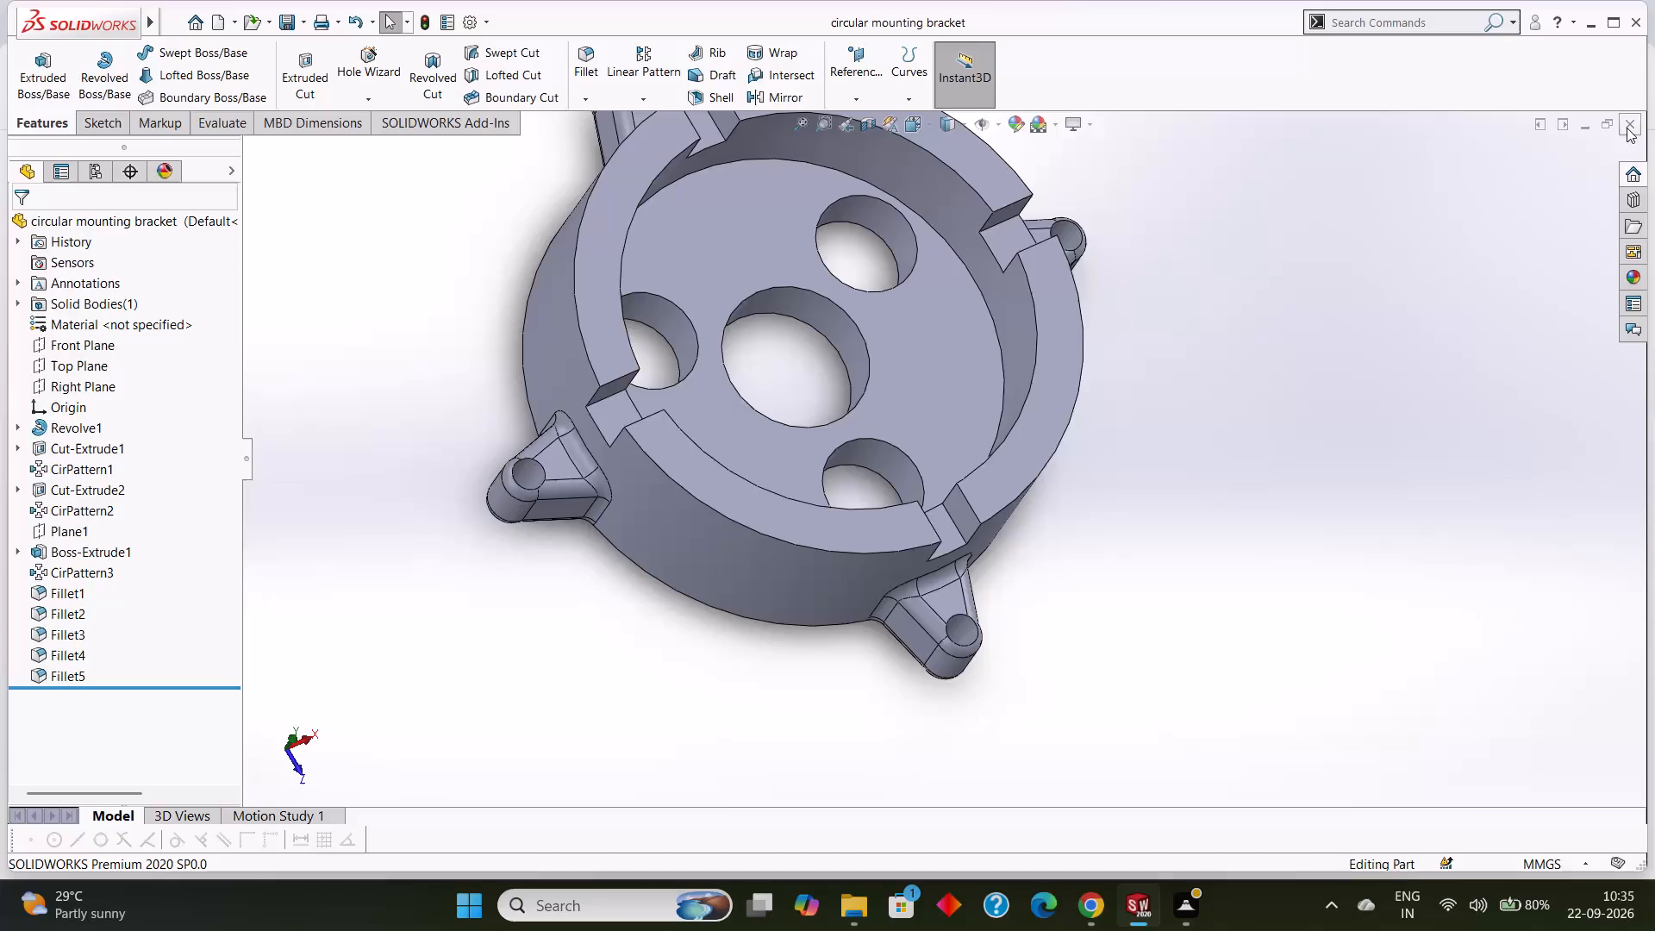
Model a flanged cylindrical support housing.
Close the circular mounting bracket part.
click(1627, 128)
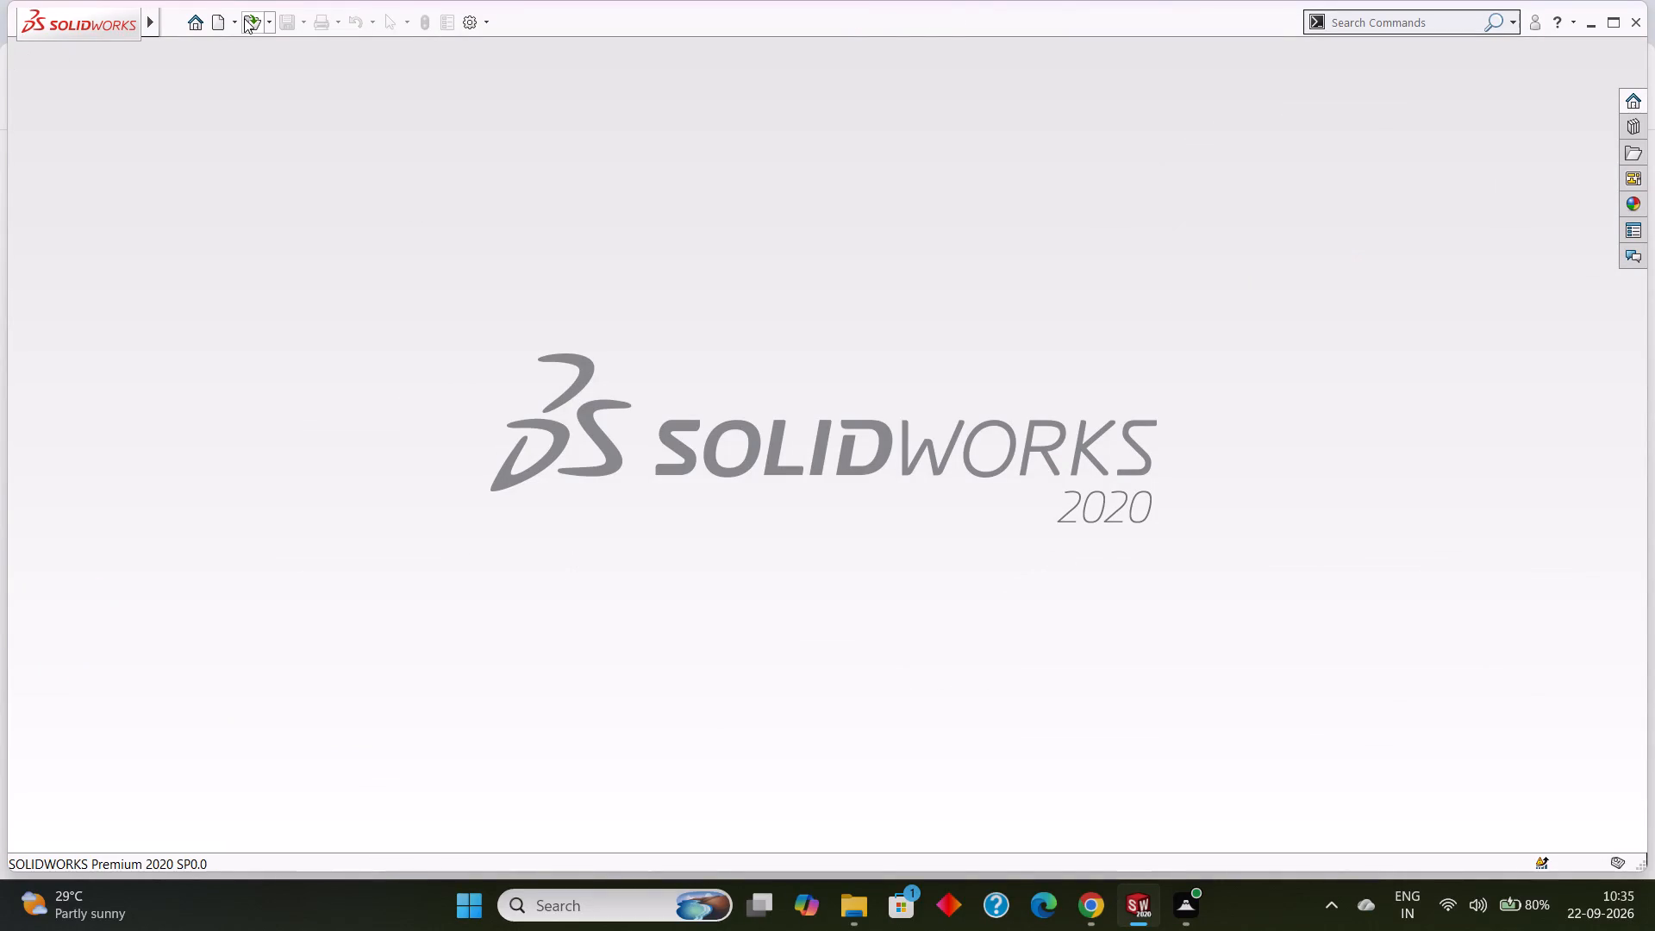
Create a new Part document.
click(232, 21)
click(256, 47)
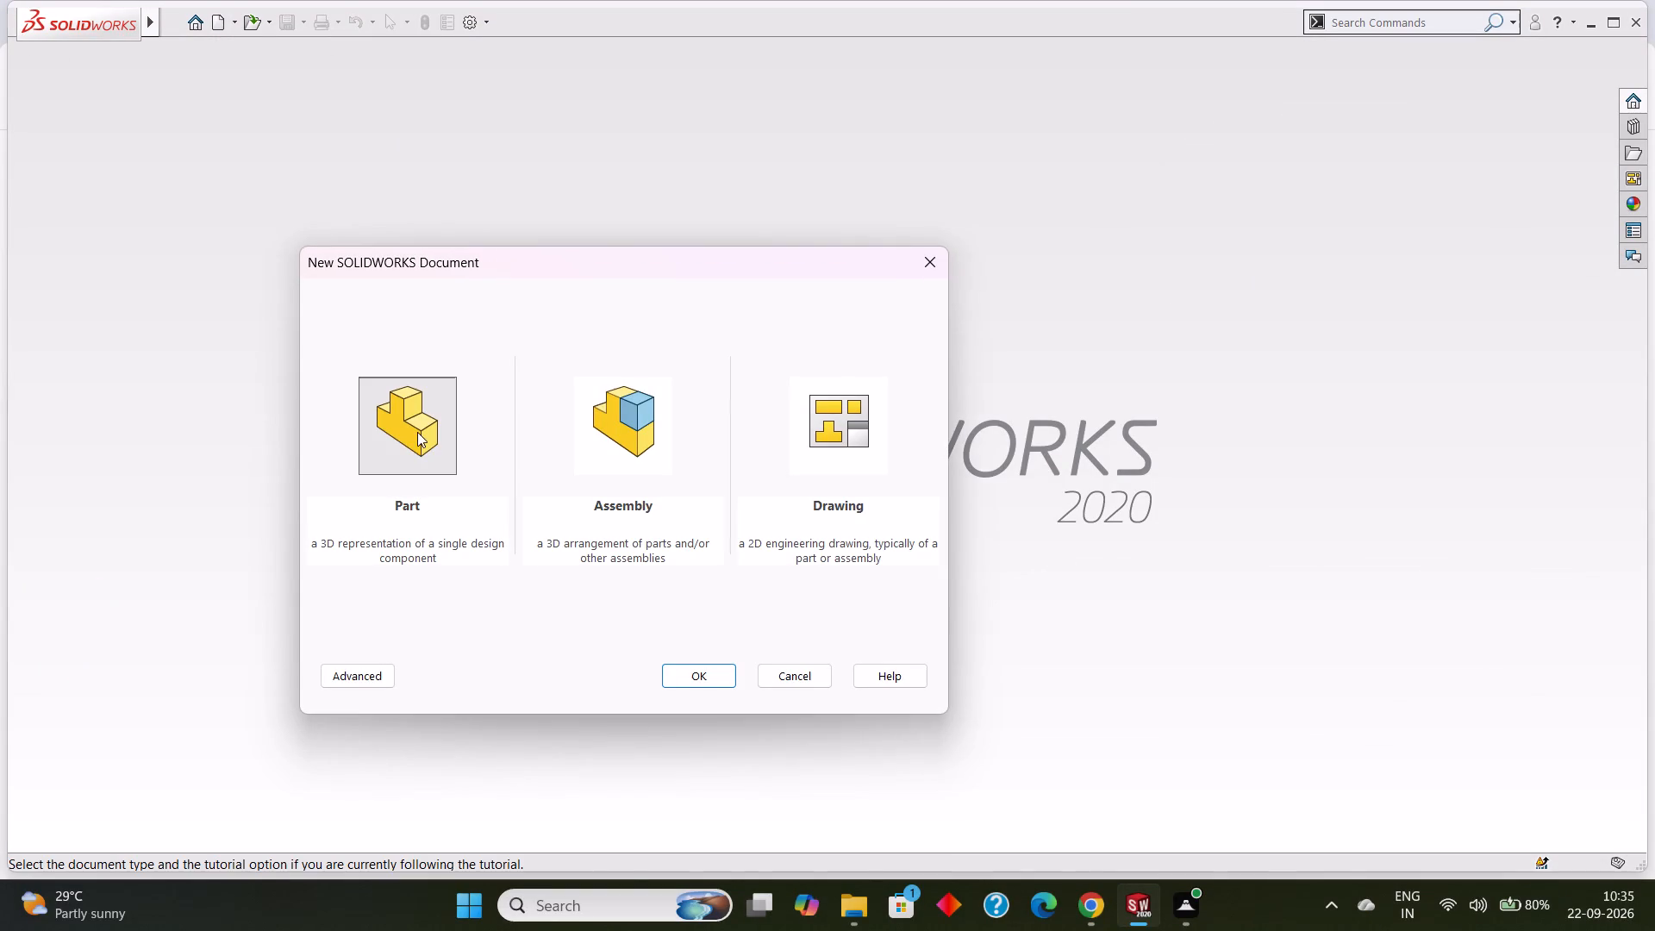
click(416, 432)
click(699, 677)
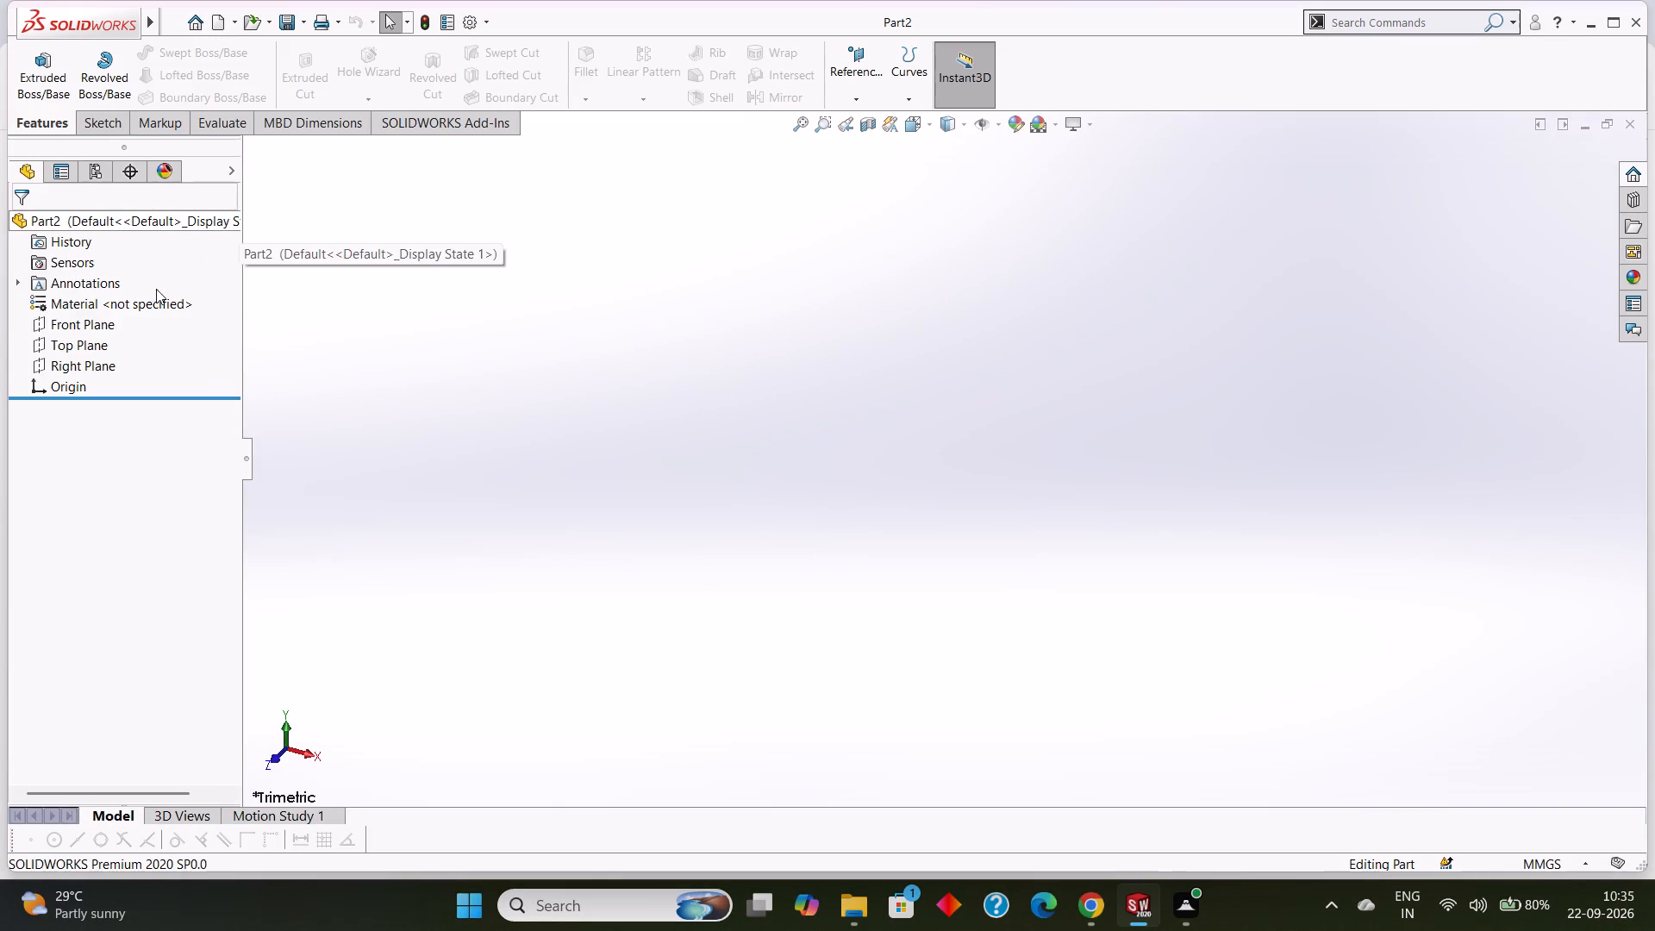
Open a new sketch on the Front Plane.
click(100, 322)
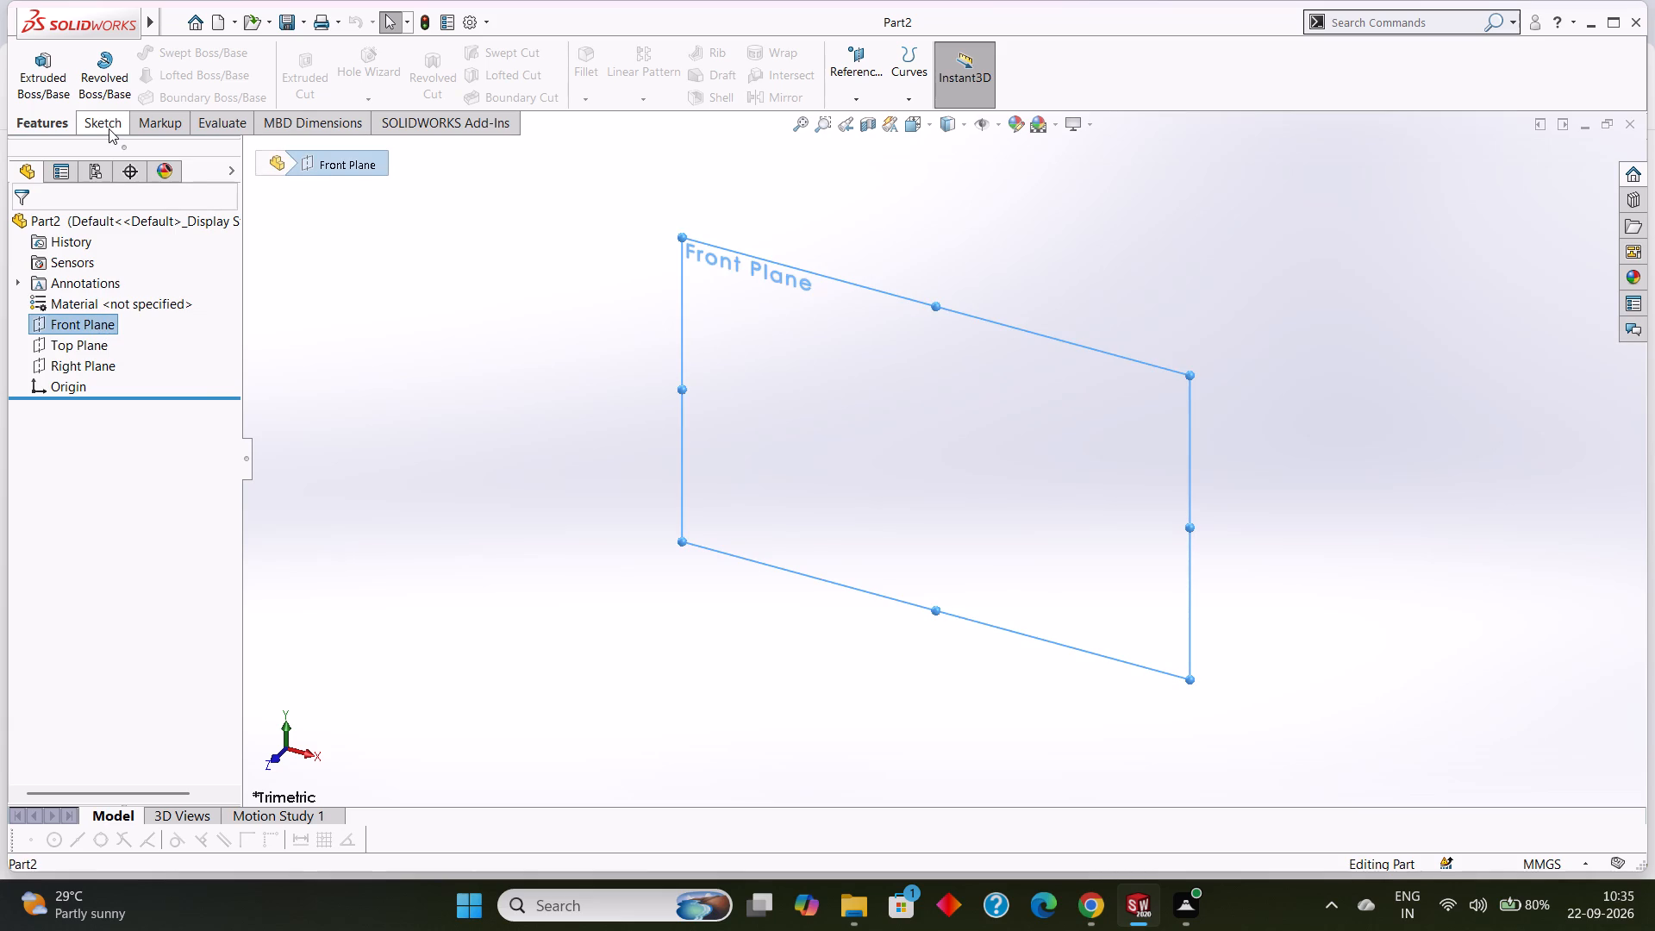
click(109, 128)
click(166, 56)
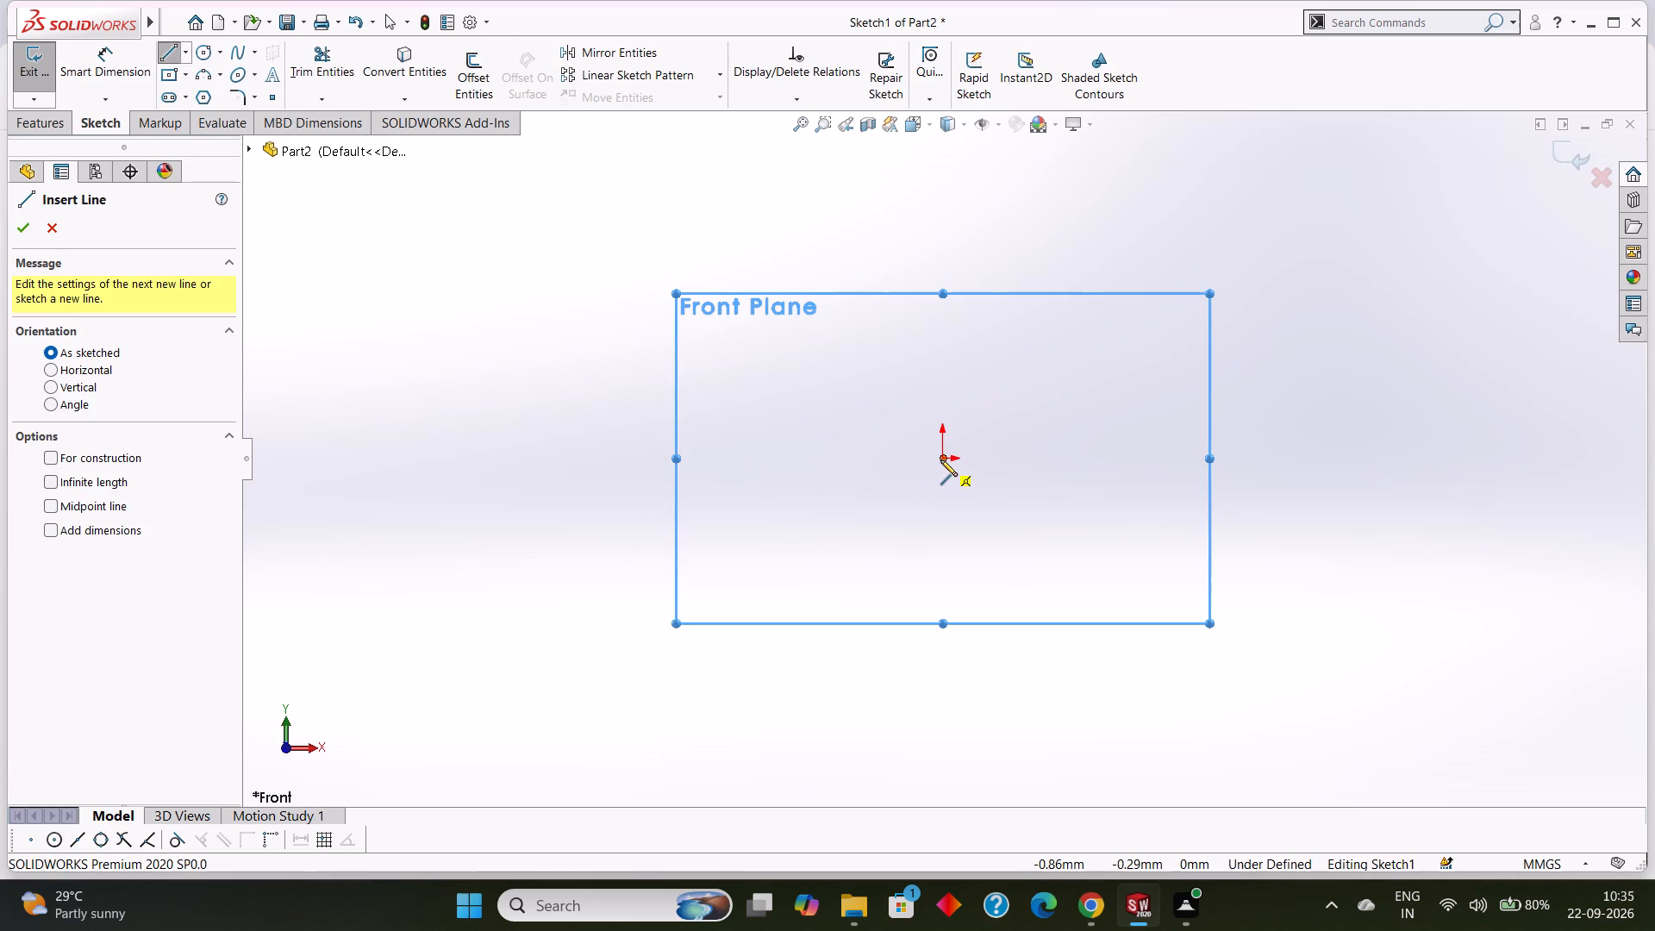
click(940, 459)
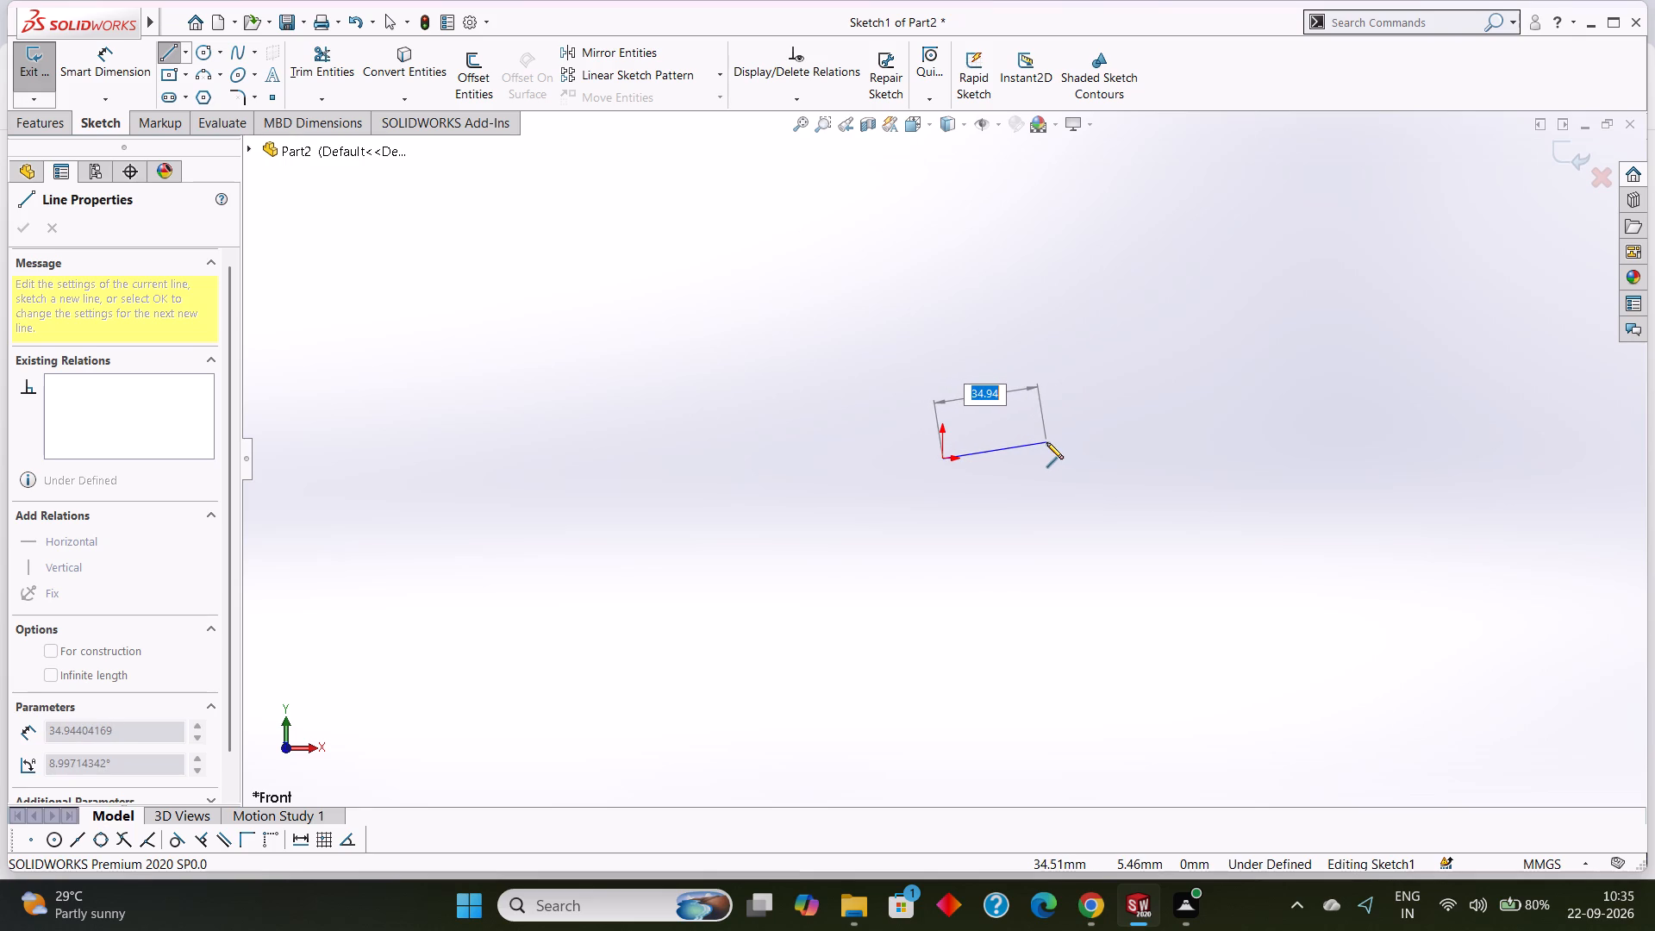
key(Escape)
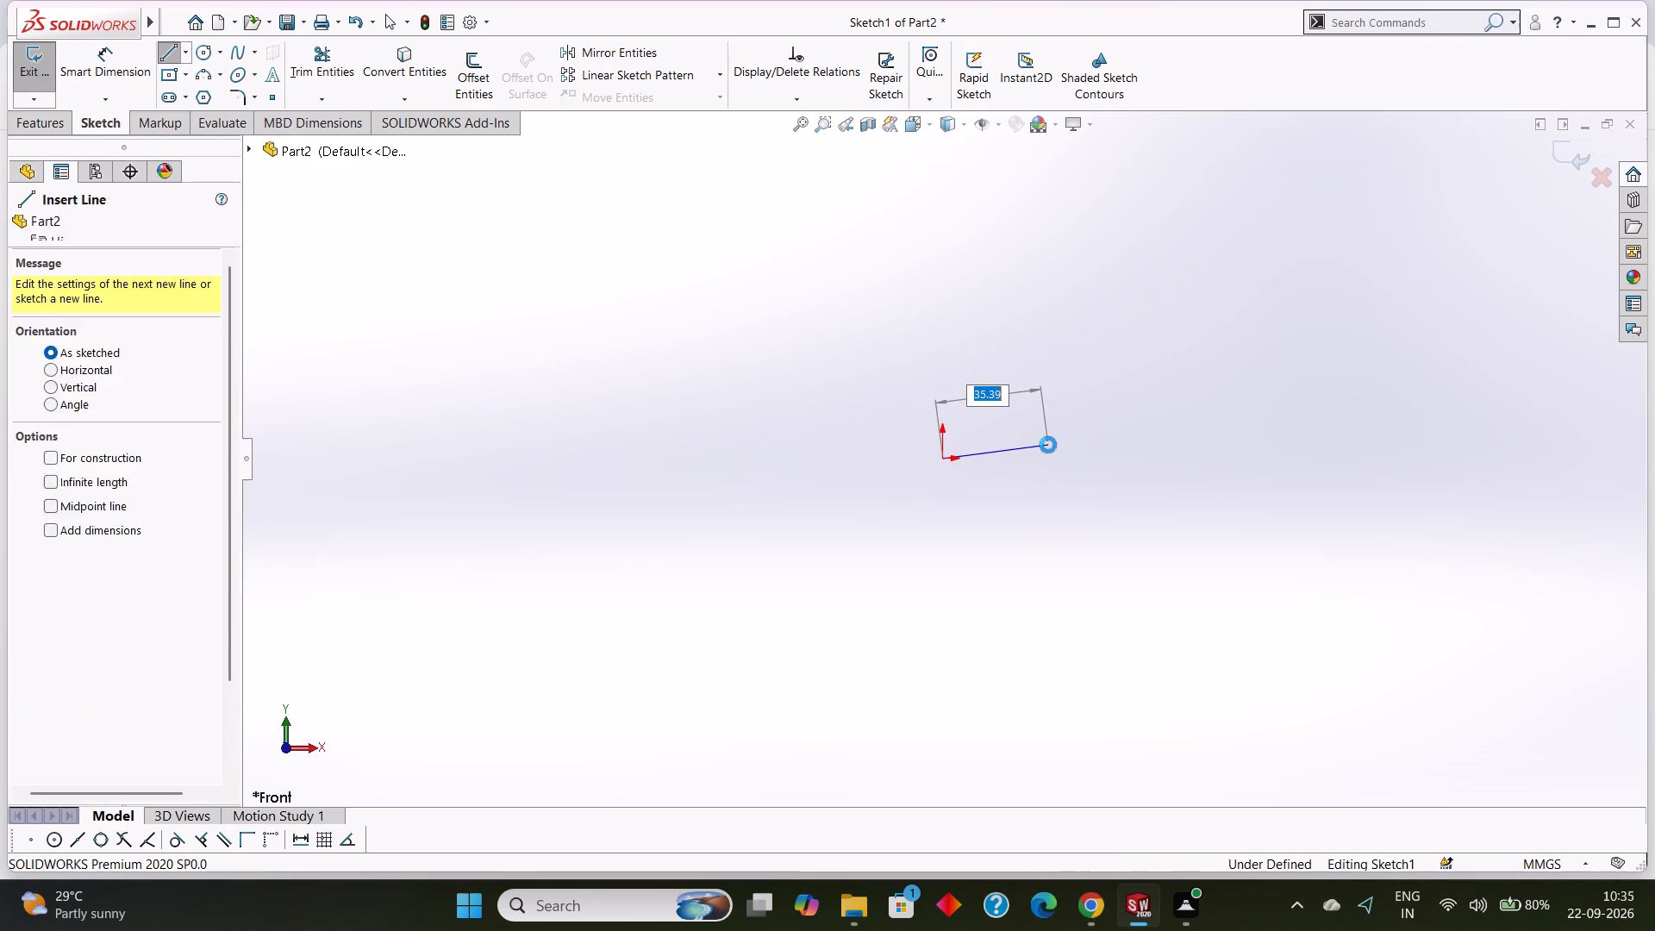
Sketch an open line outline starting about 11.5 mm above the origin: two ascending steps, a drop of about 57 mm, and a 133 mm return.
click(172, 47)
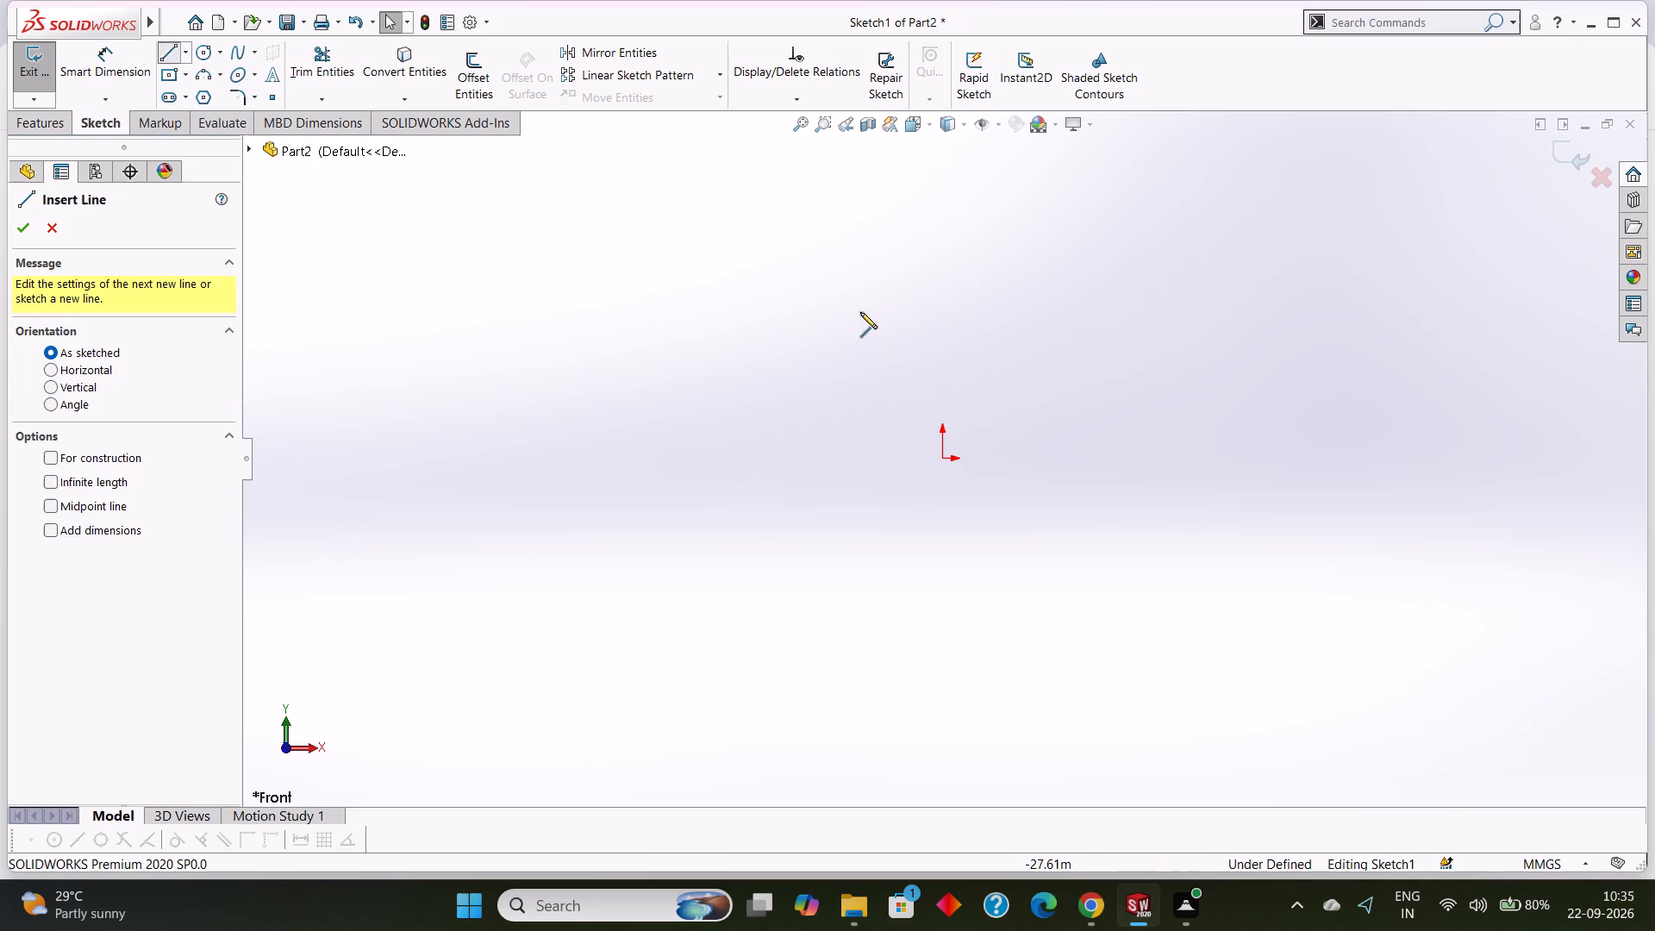
click(943, 424)
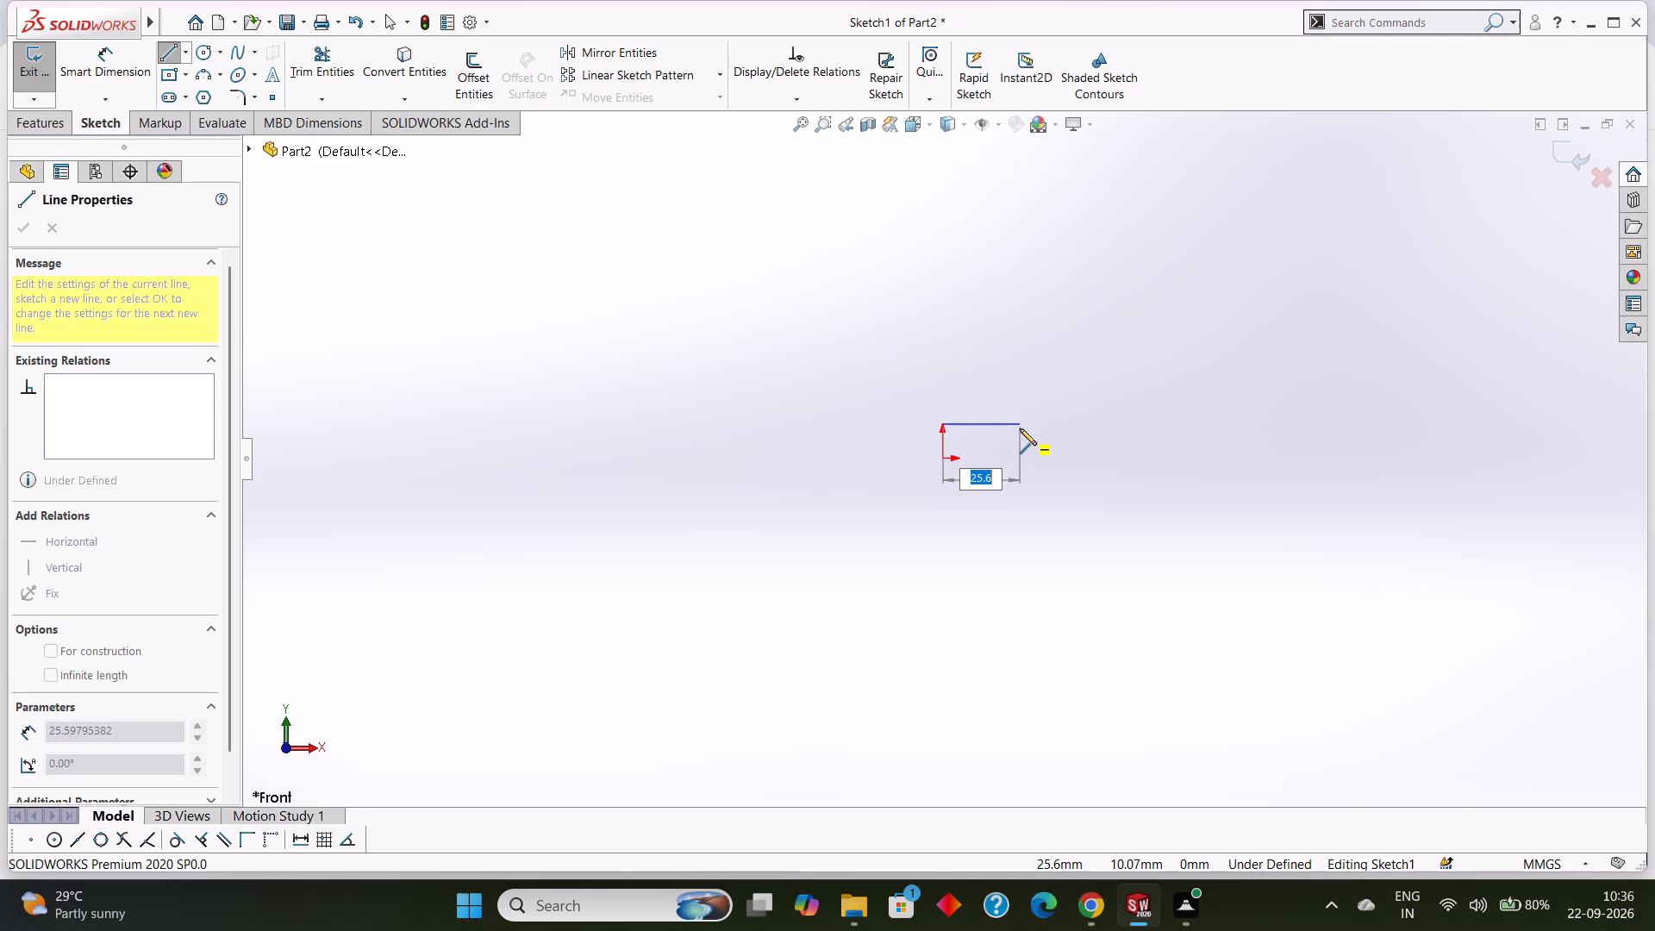
click(1020, 428)
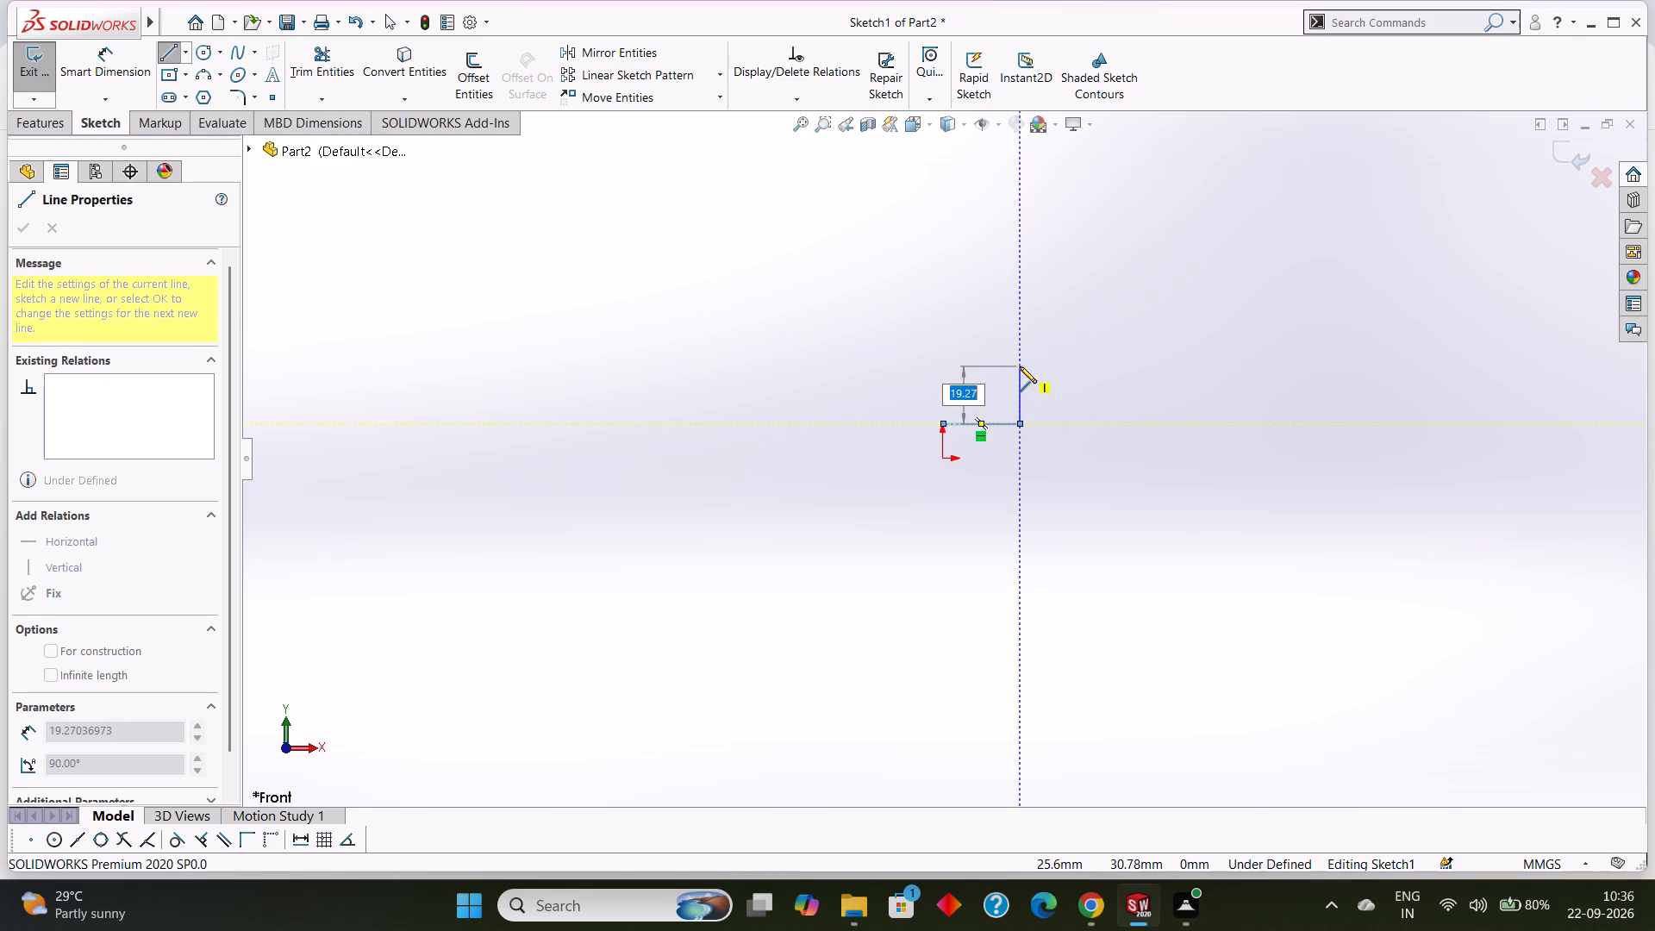
click(1020, 366)
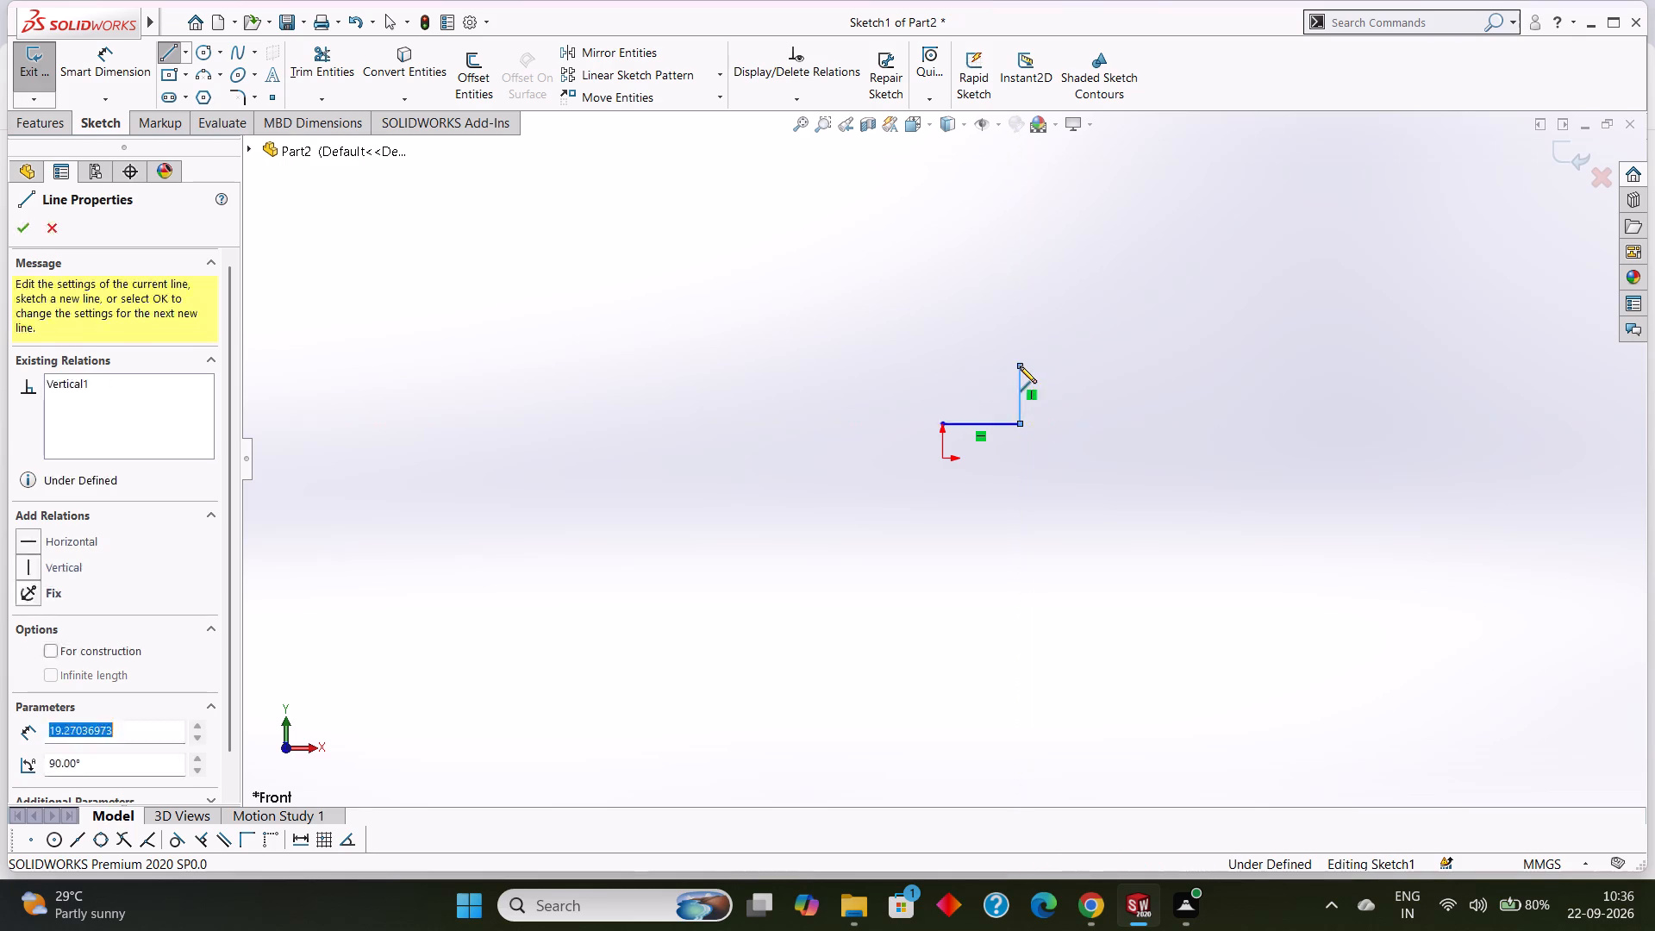
click(1271, 368)
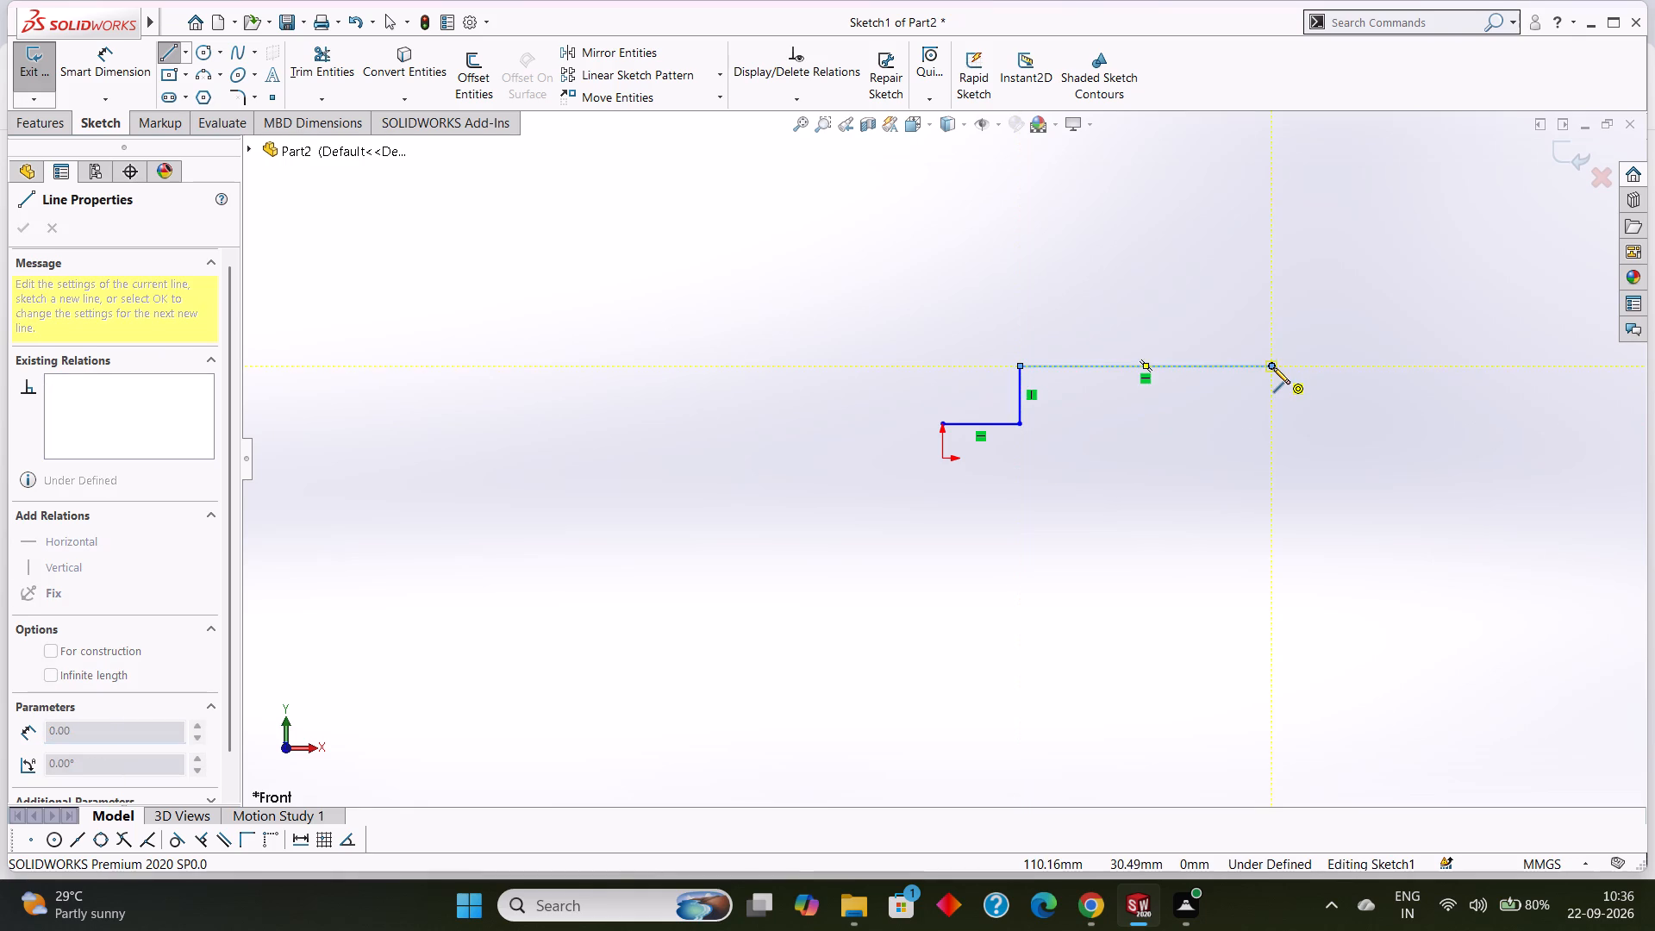
scroll(1273, 367, up, 2)
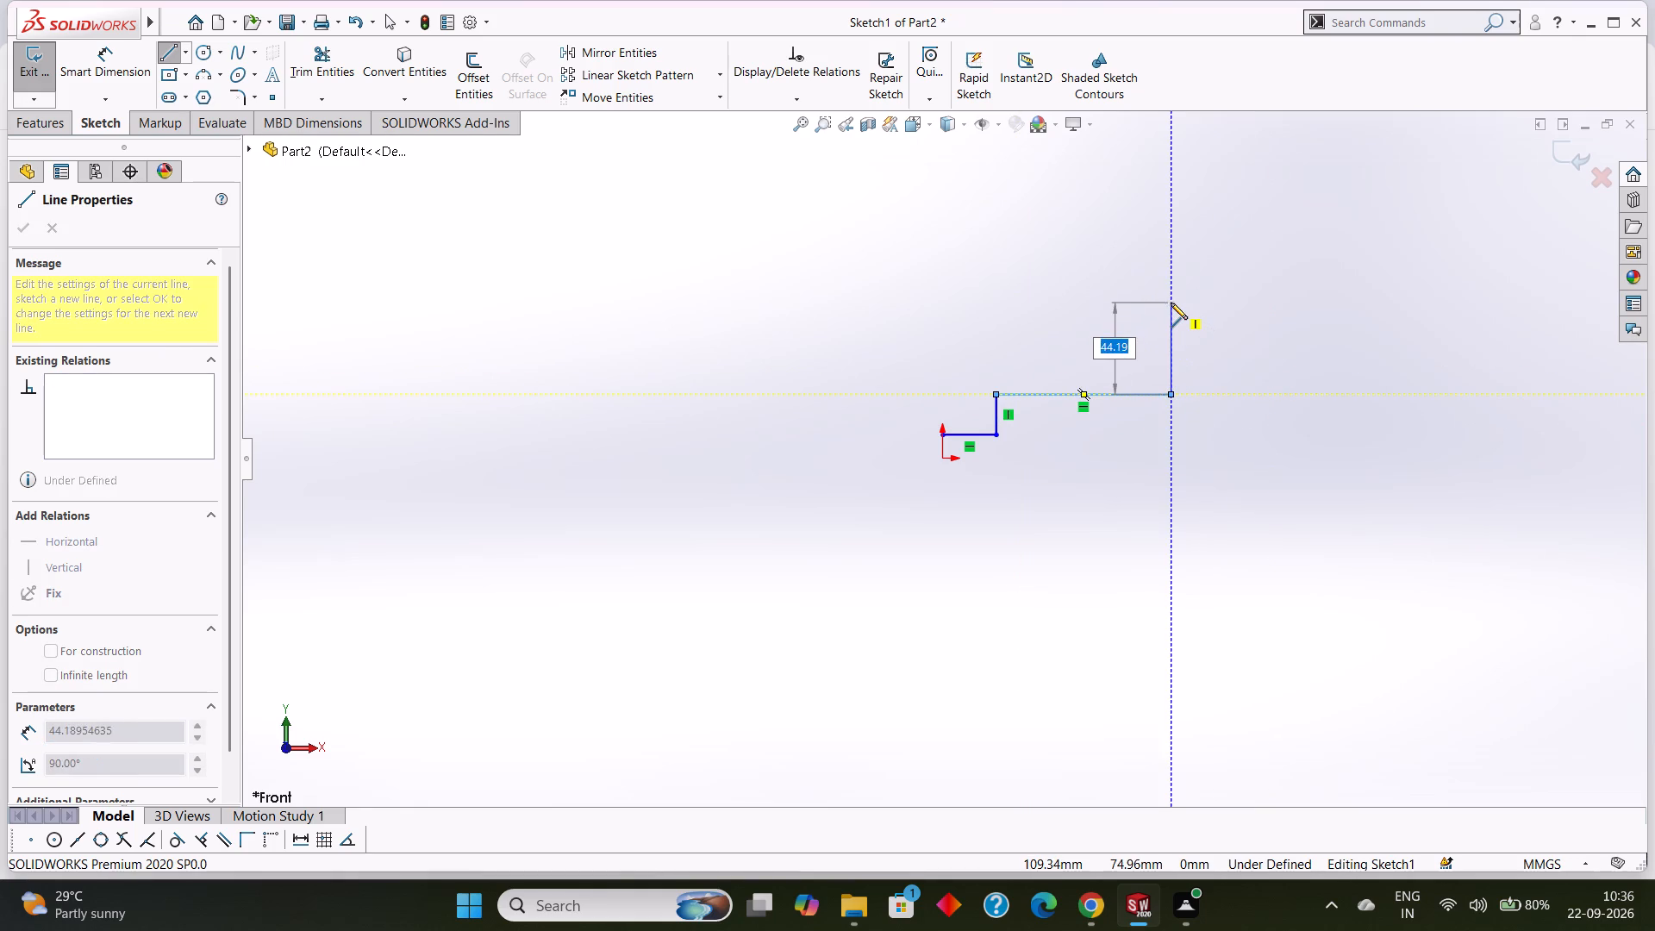
click(1171, 303)
click(1300, 299)
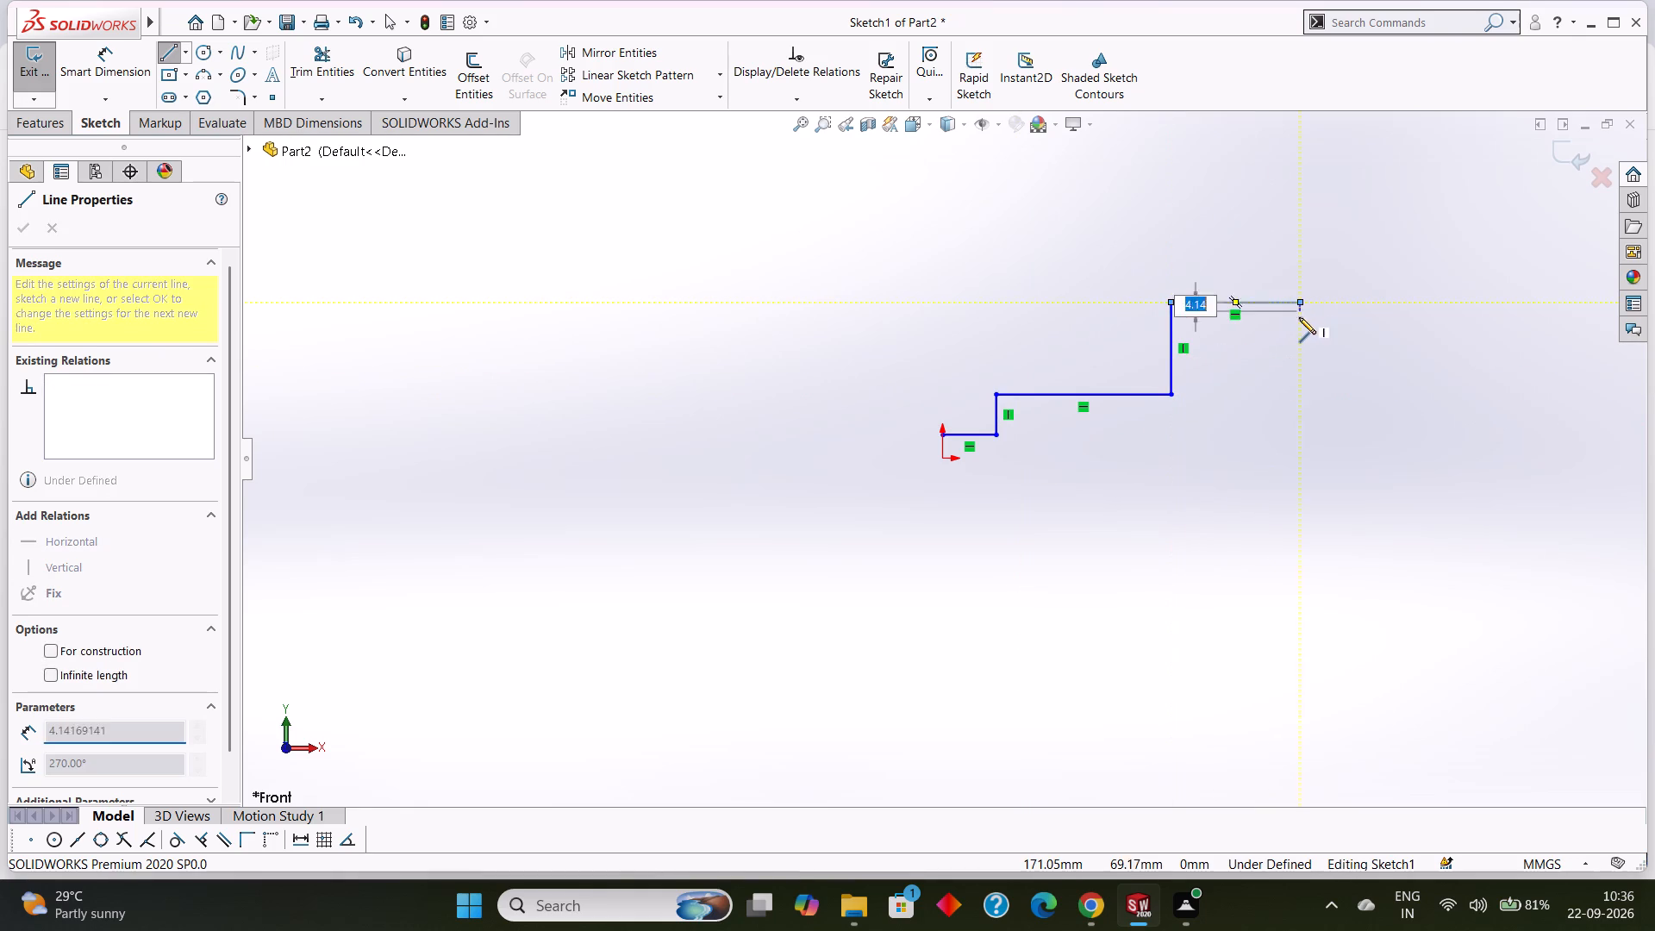
click(1305, 421)
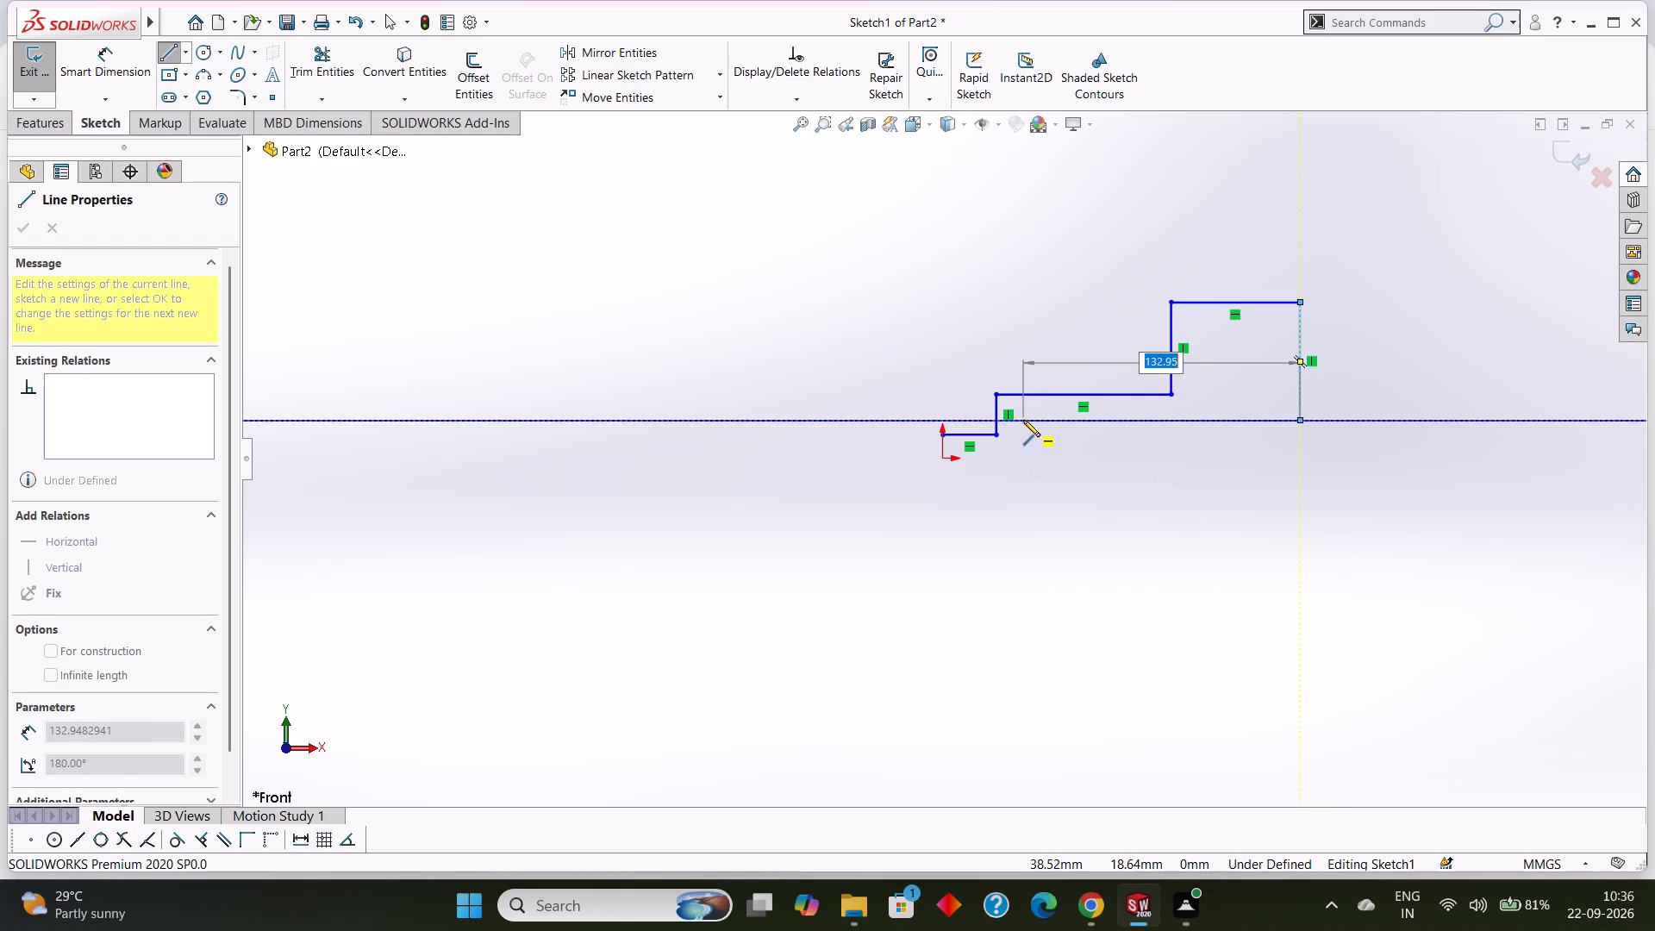
click(1023, 420)
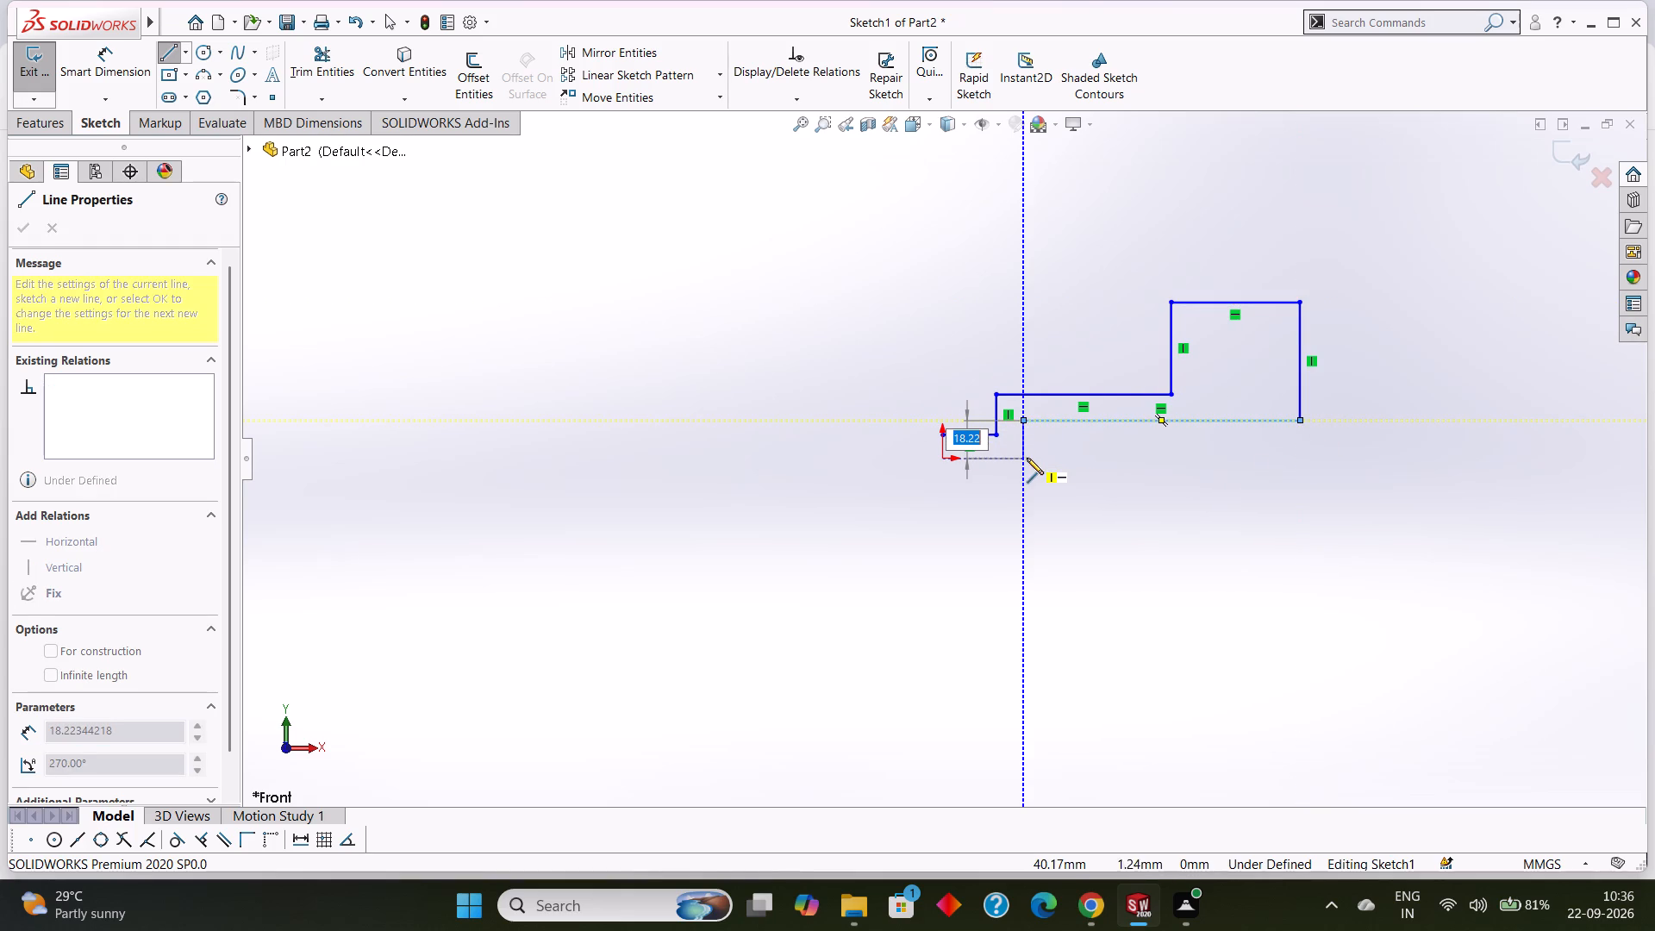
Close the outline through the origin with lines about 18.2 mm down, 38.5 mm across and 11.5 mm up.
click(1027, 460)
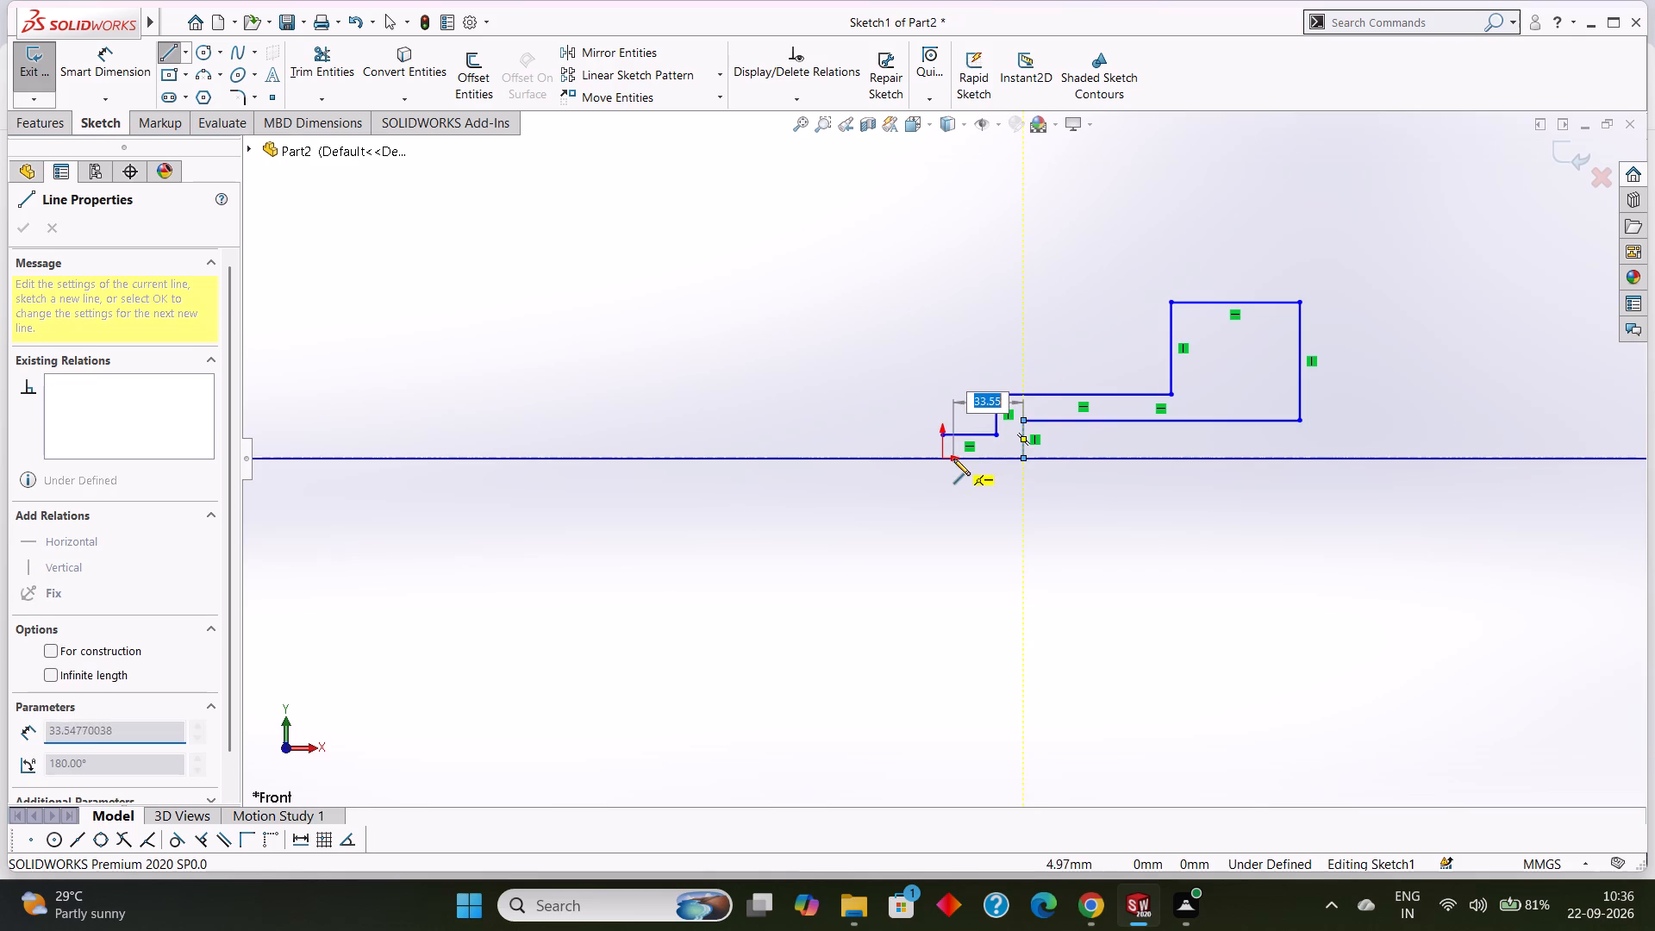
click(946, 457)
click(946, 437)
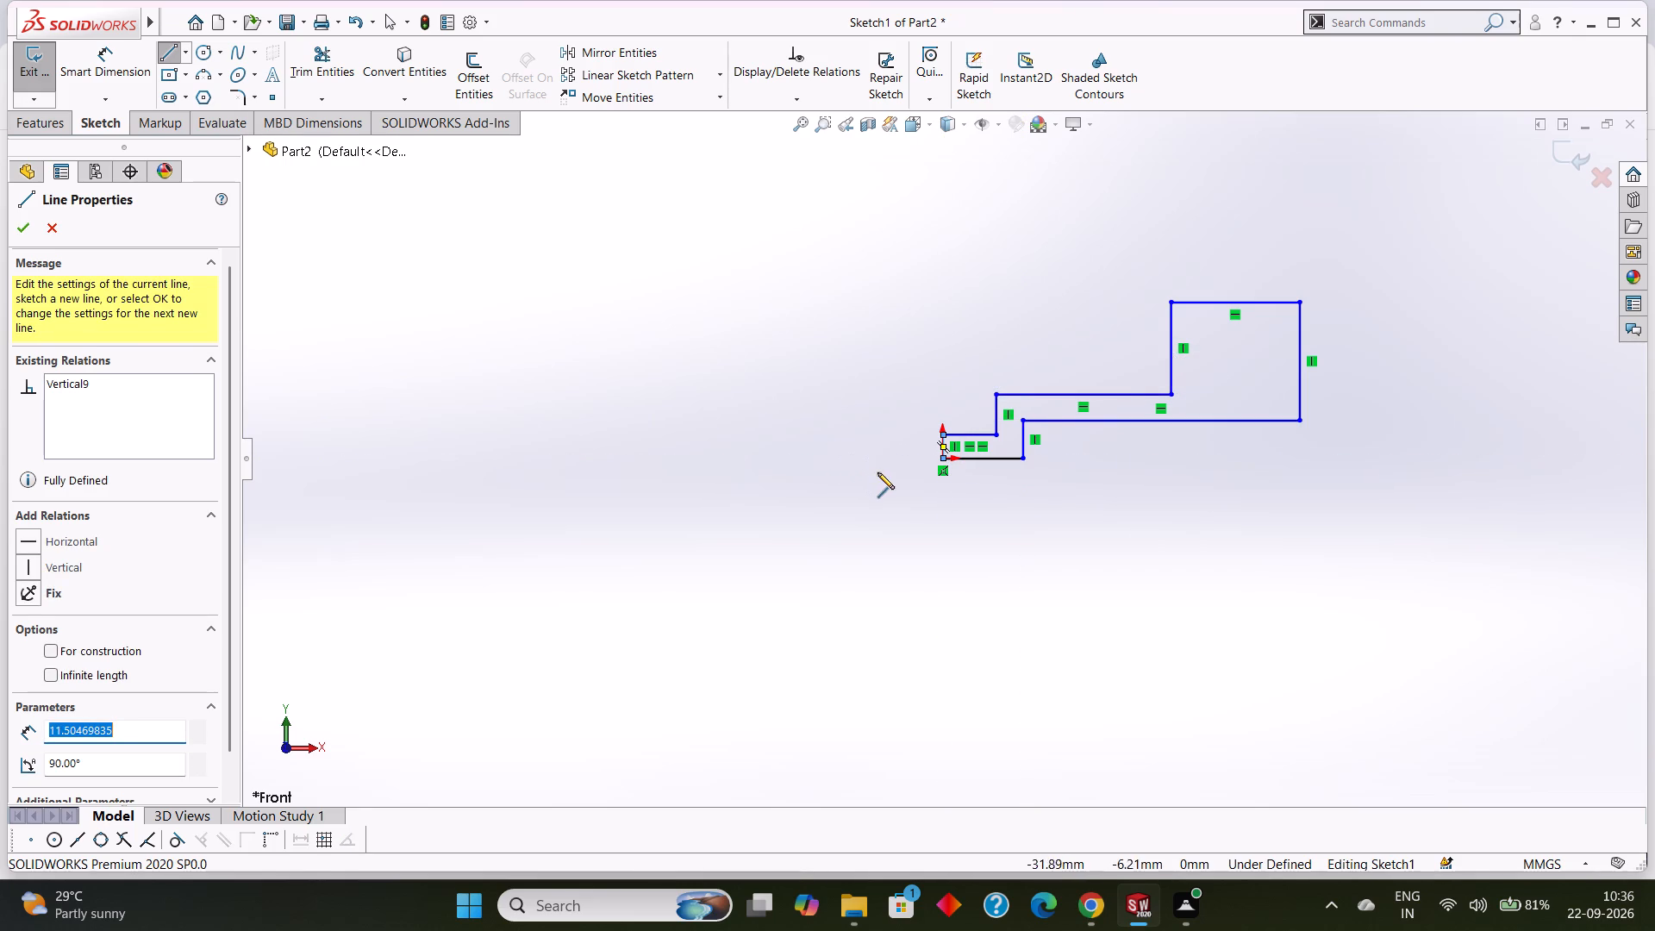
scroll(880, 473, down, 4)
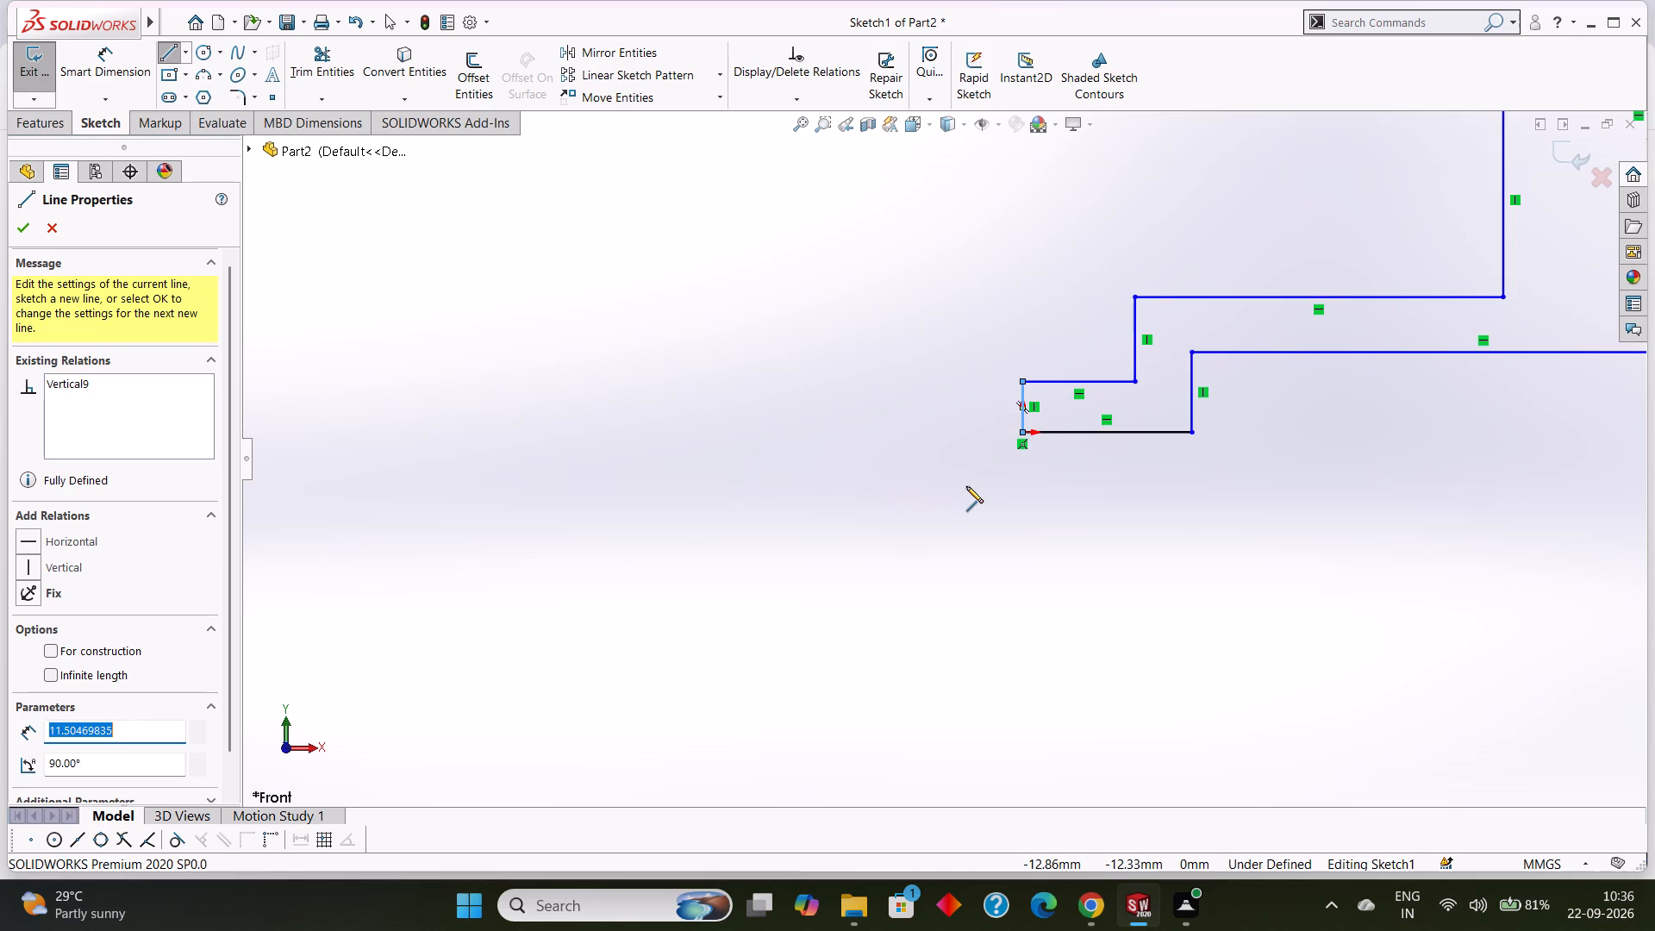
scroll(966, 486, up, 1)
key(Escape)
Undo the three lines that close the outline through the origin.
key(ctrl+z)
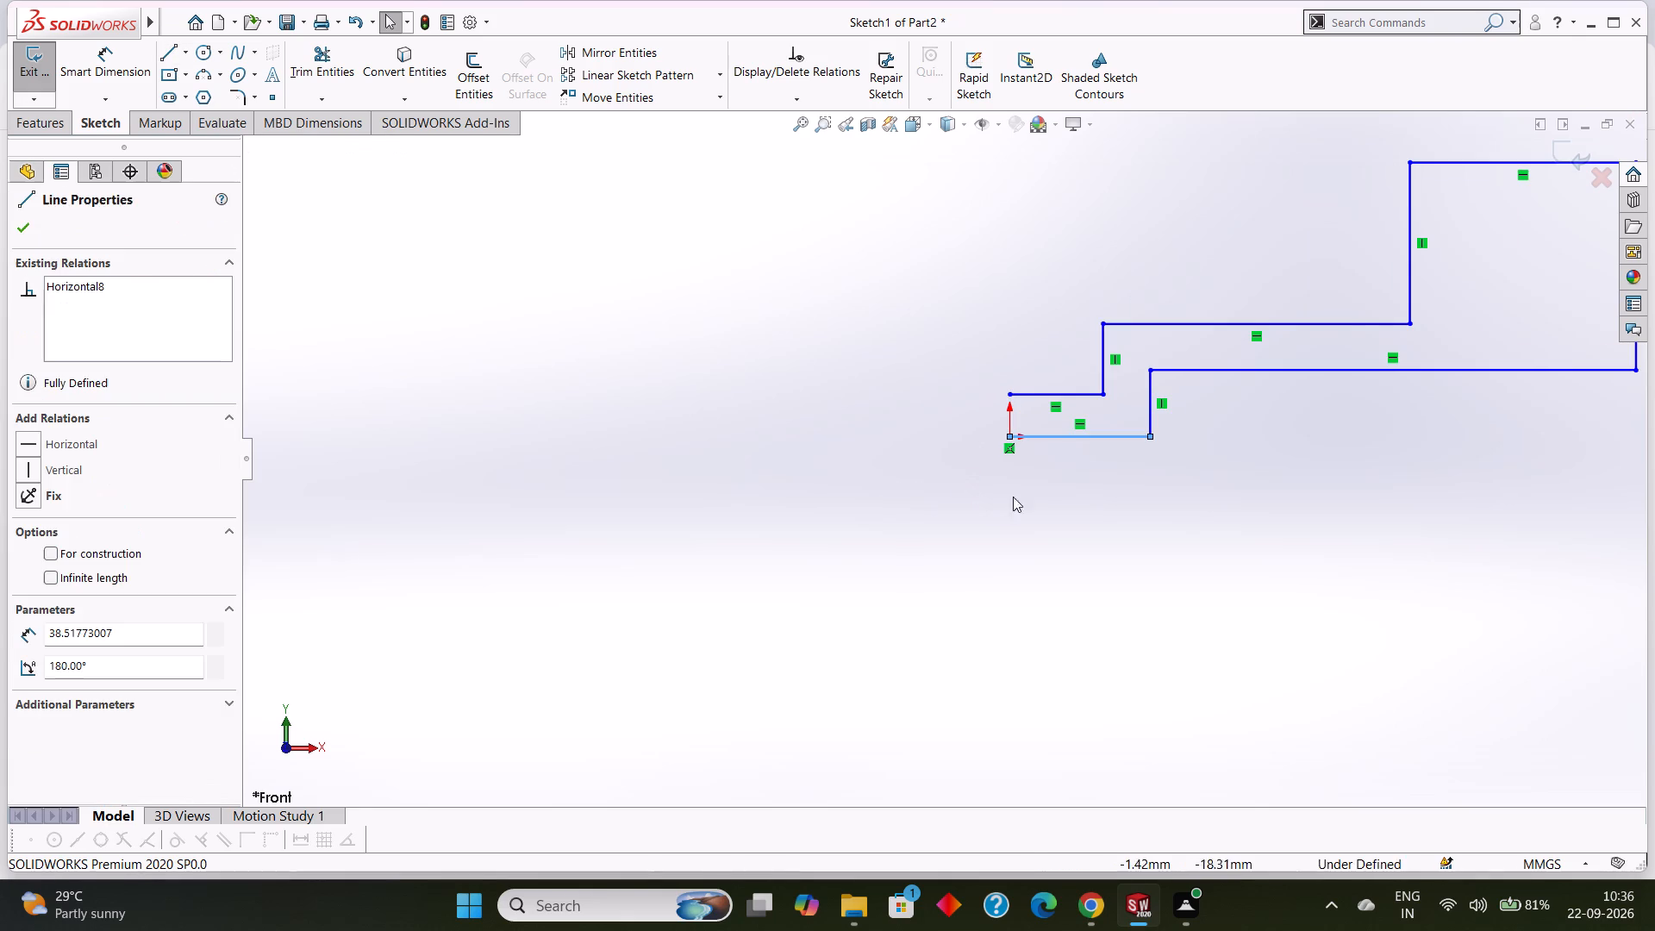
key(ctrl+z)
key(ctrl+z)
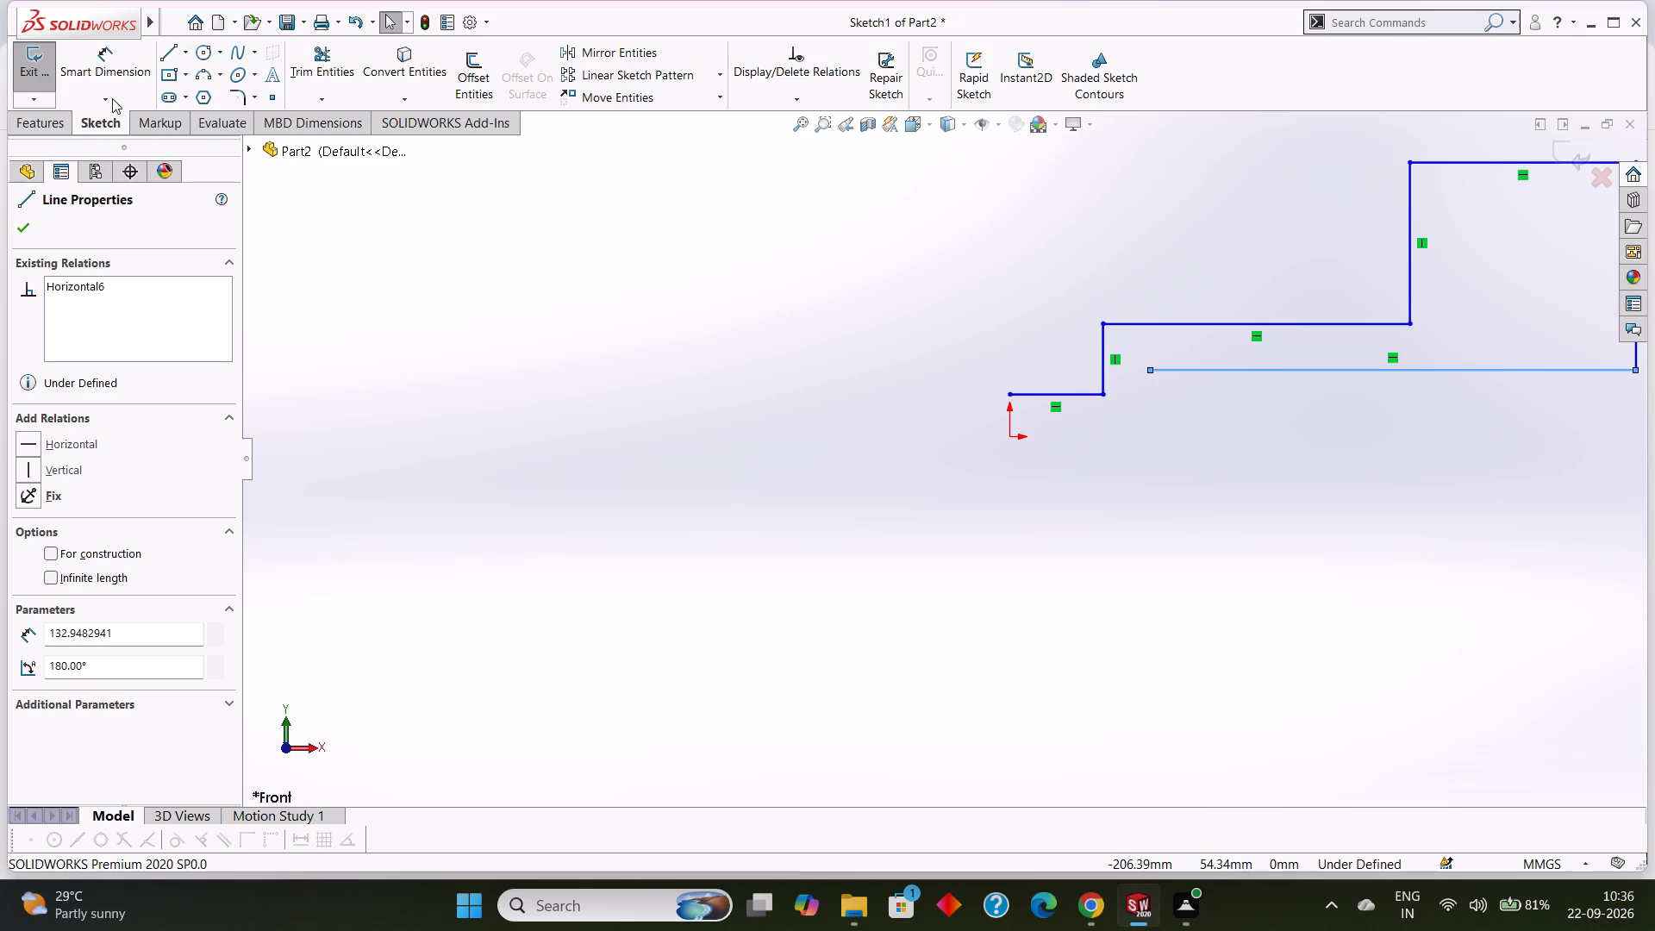
Close the outline above the origin with a short drop, a horizontal line about 38.5 mm long, and a vertical line about 6.2 mm long.
click(173, 53)
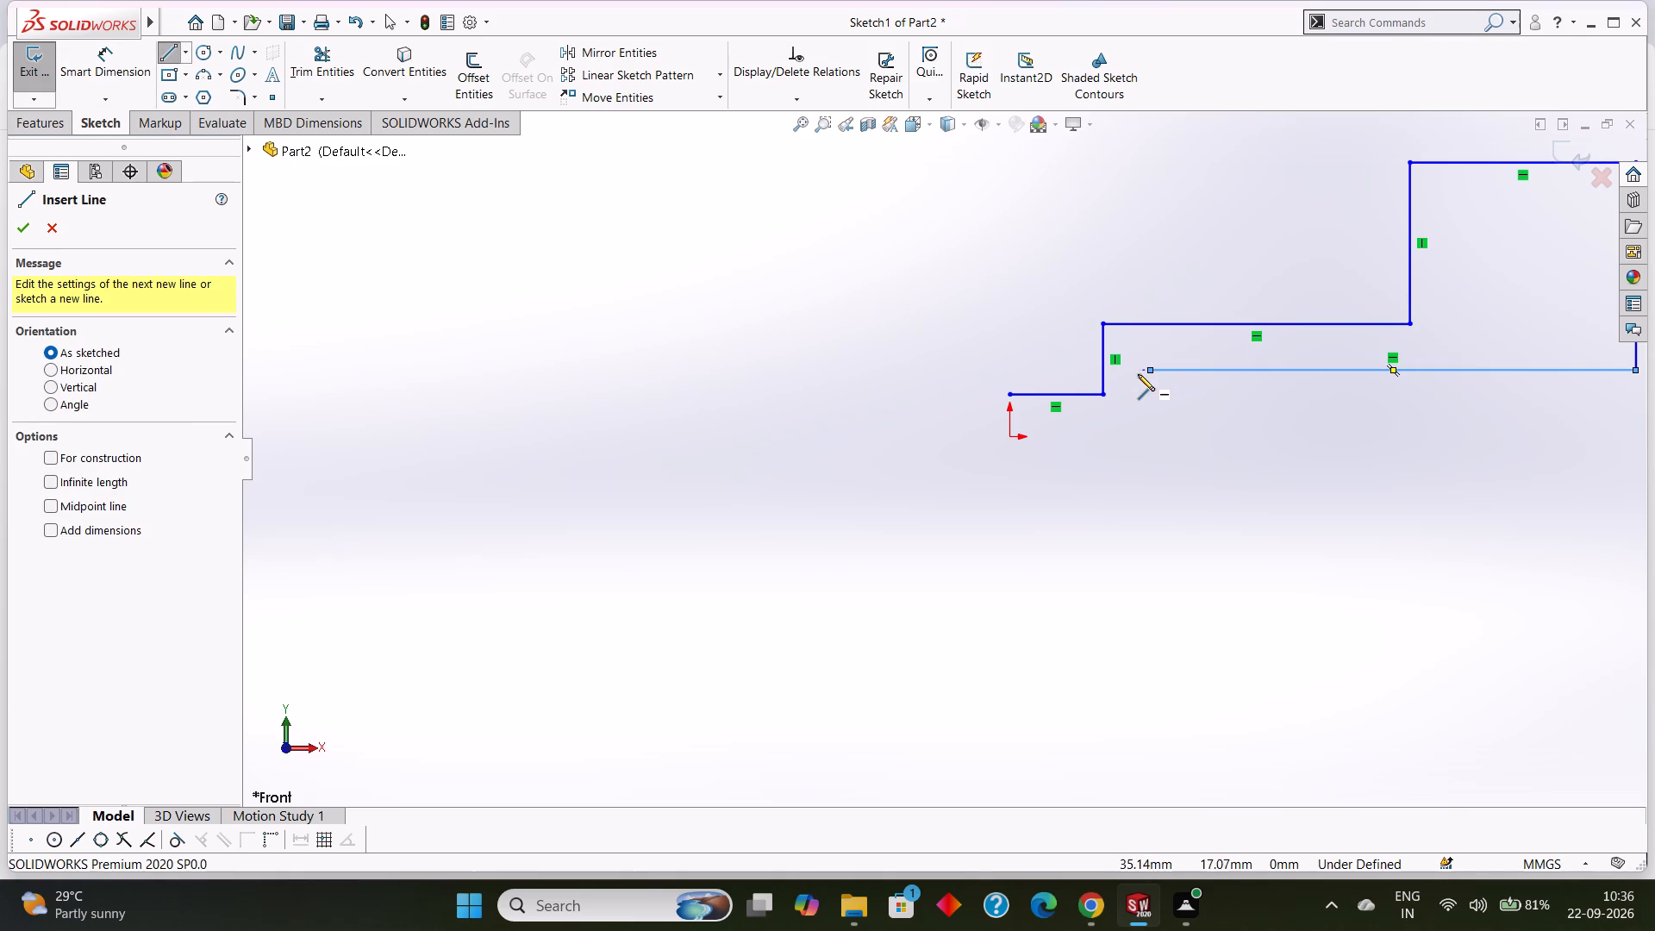
click(1152, 370)
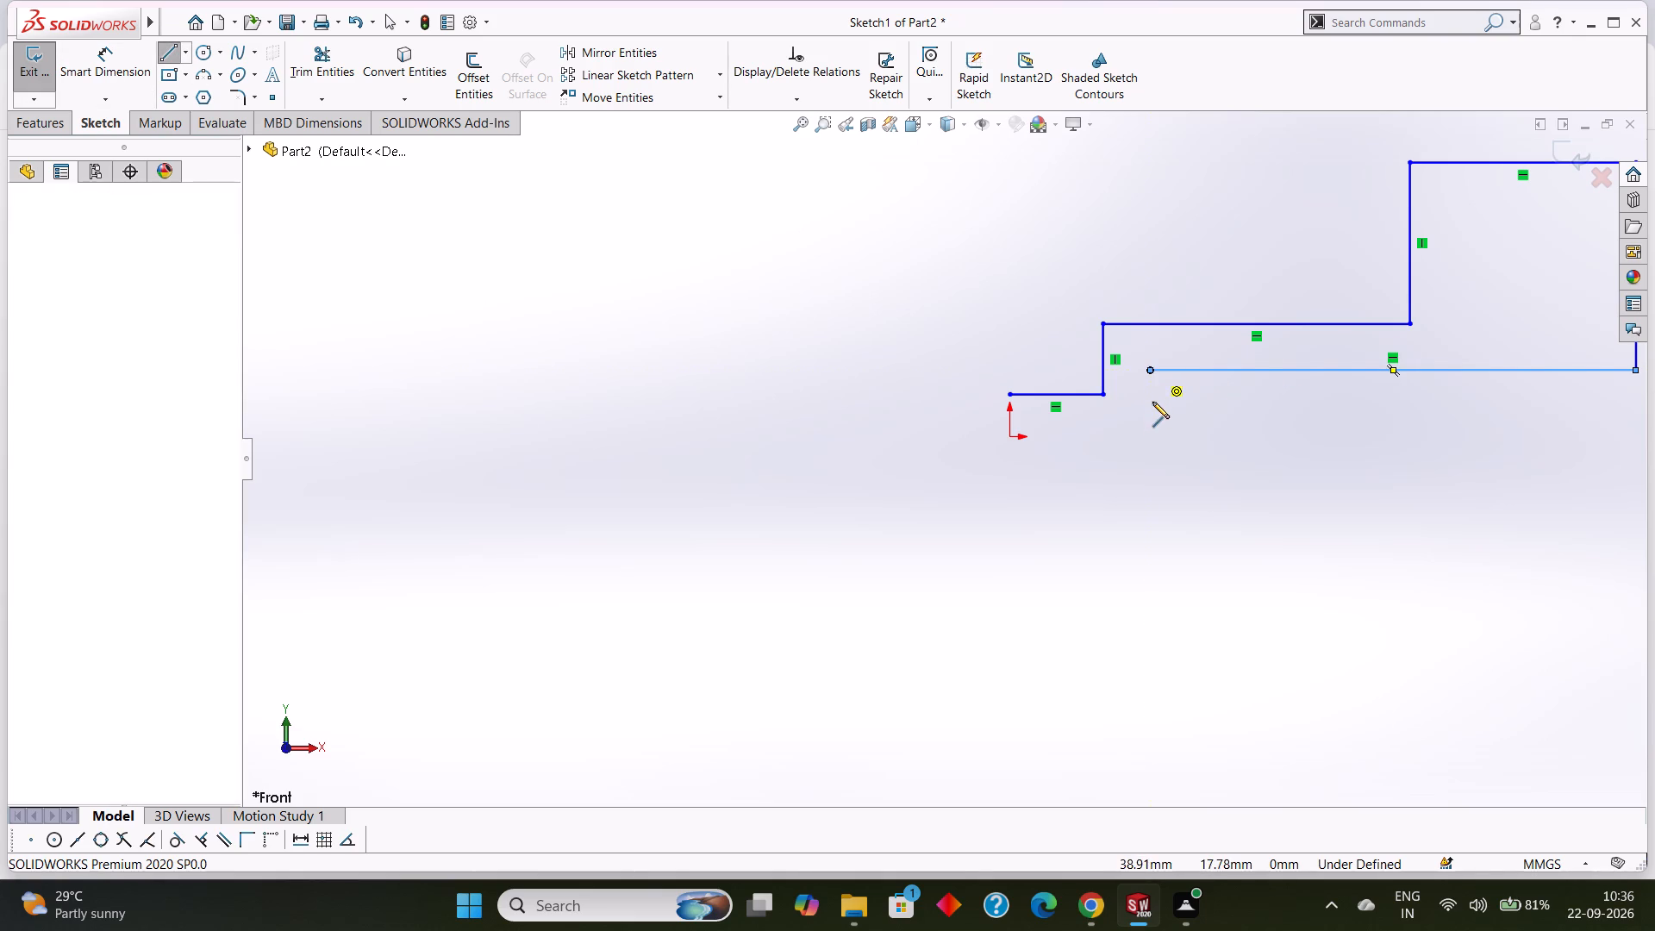
click(1148, 417)
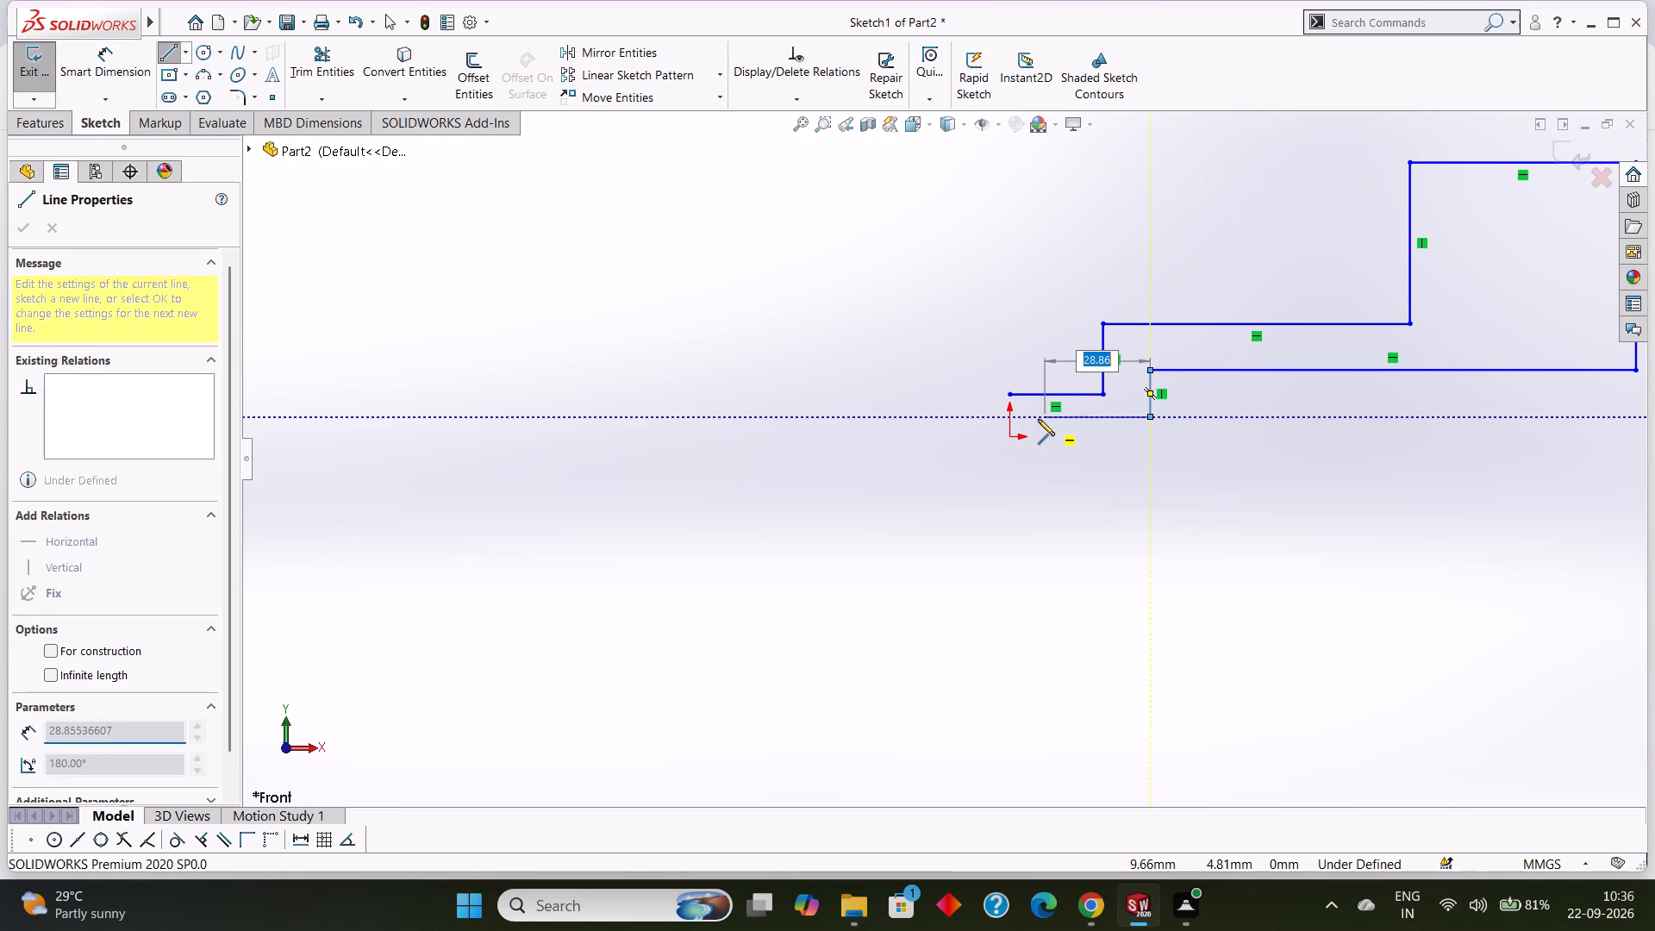
click(1009, 417)
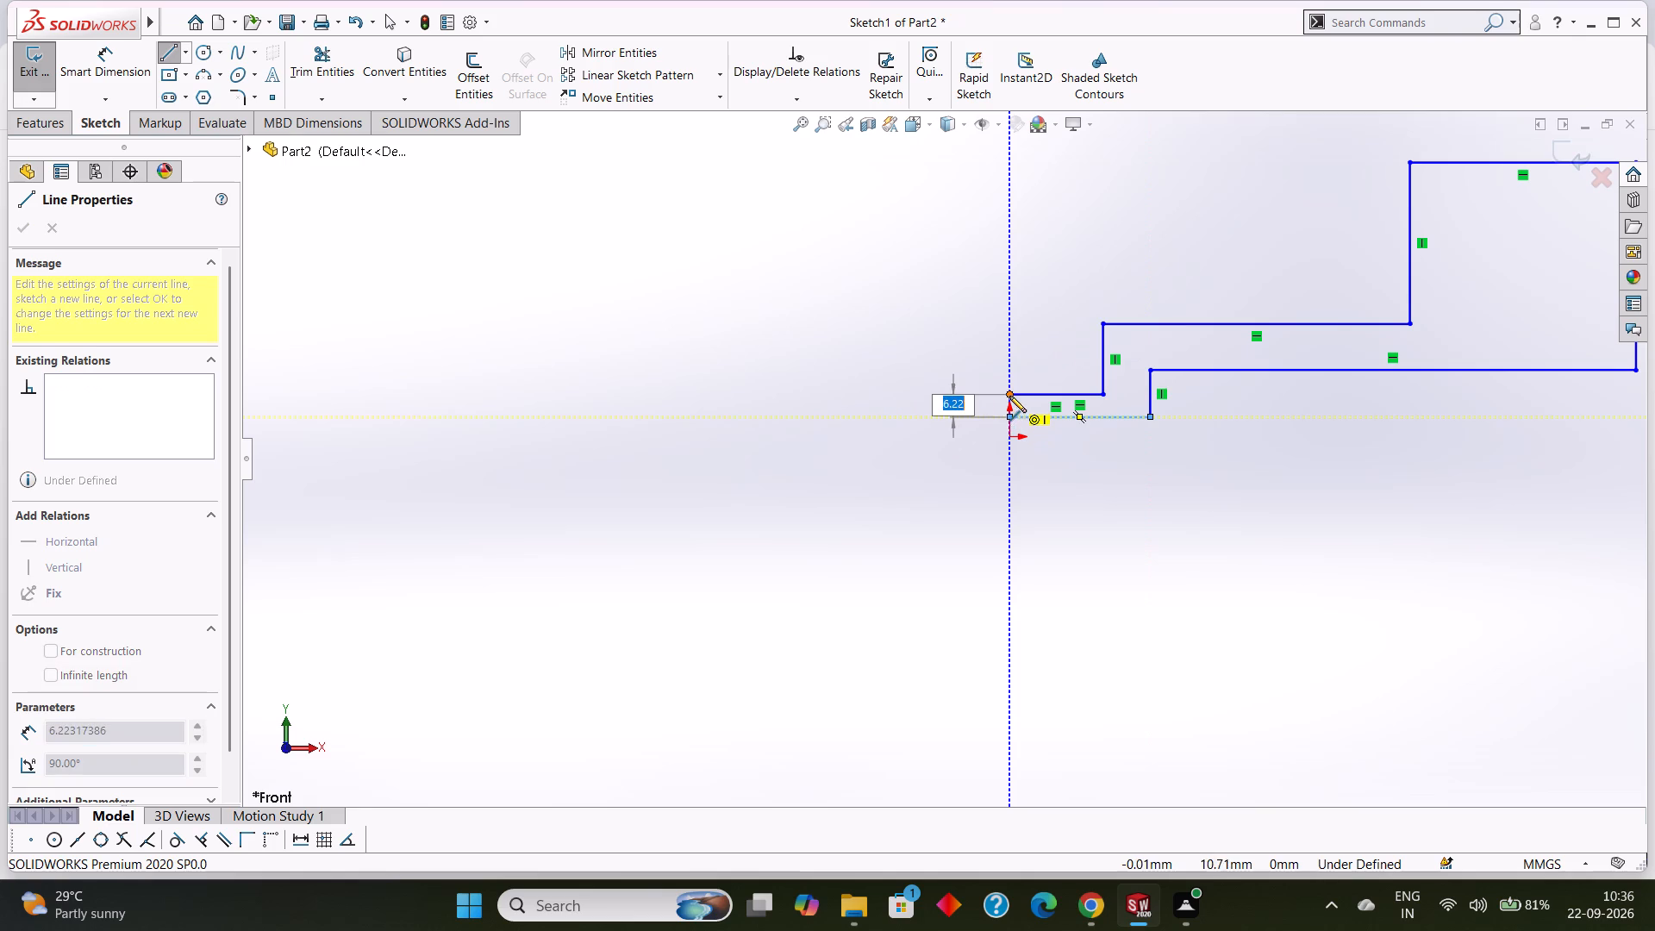
click(1009, 395)
right_click(877, 390)
click(915, 400)
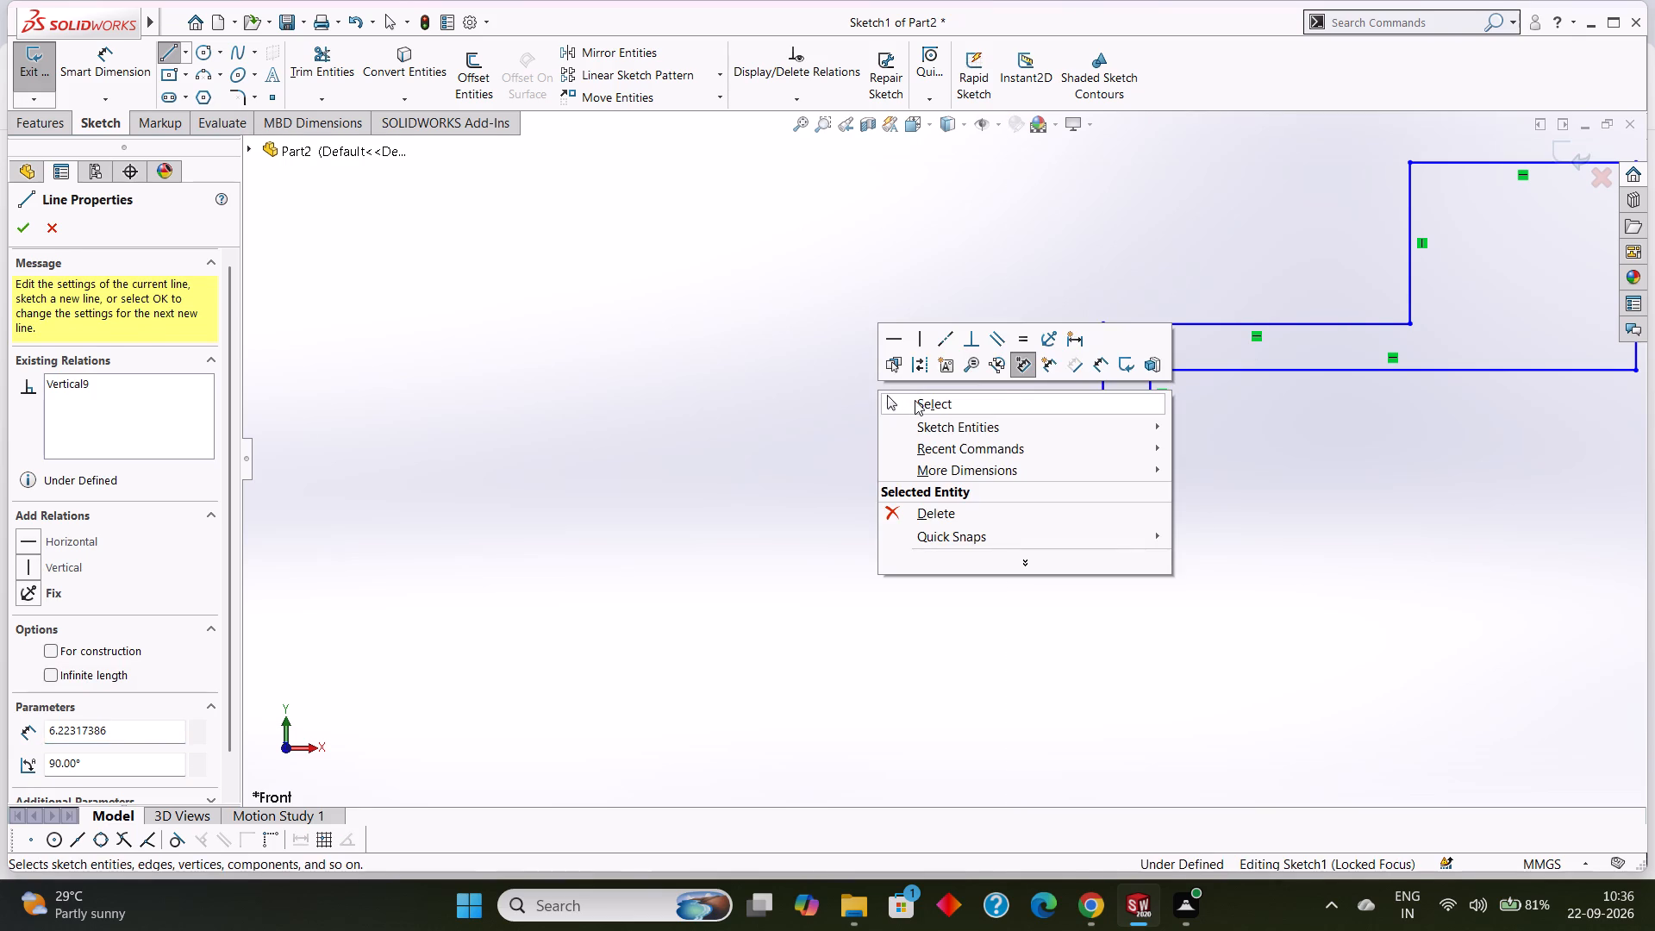
Dimension the lowest horizontal line of the profile at 9 mm above the origin.
scroll(1015, 494, up, 2)
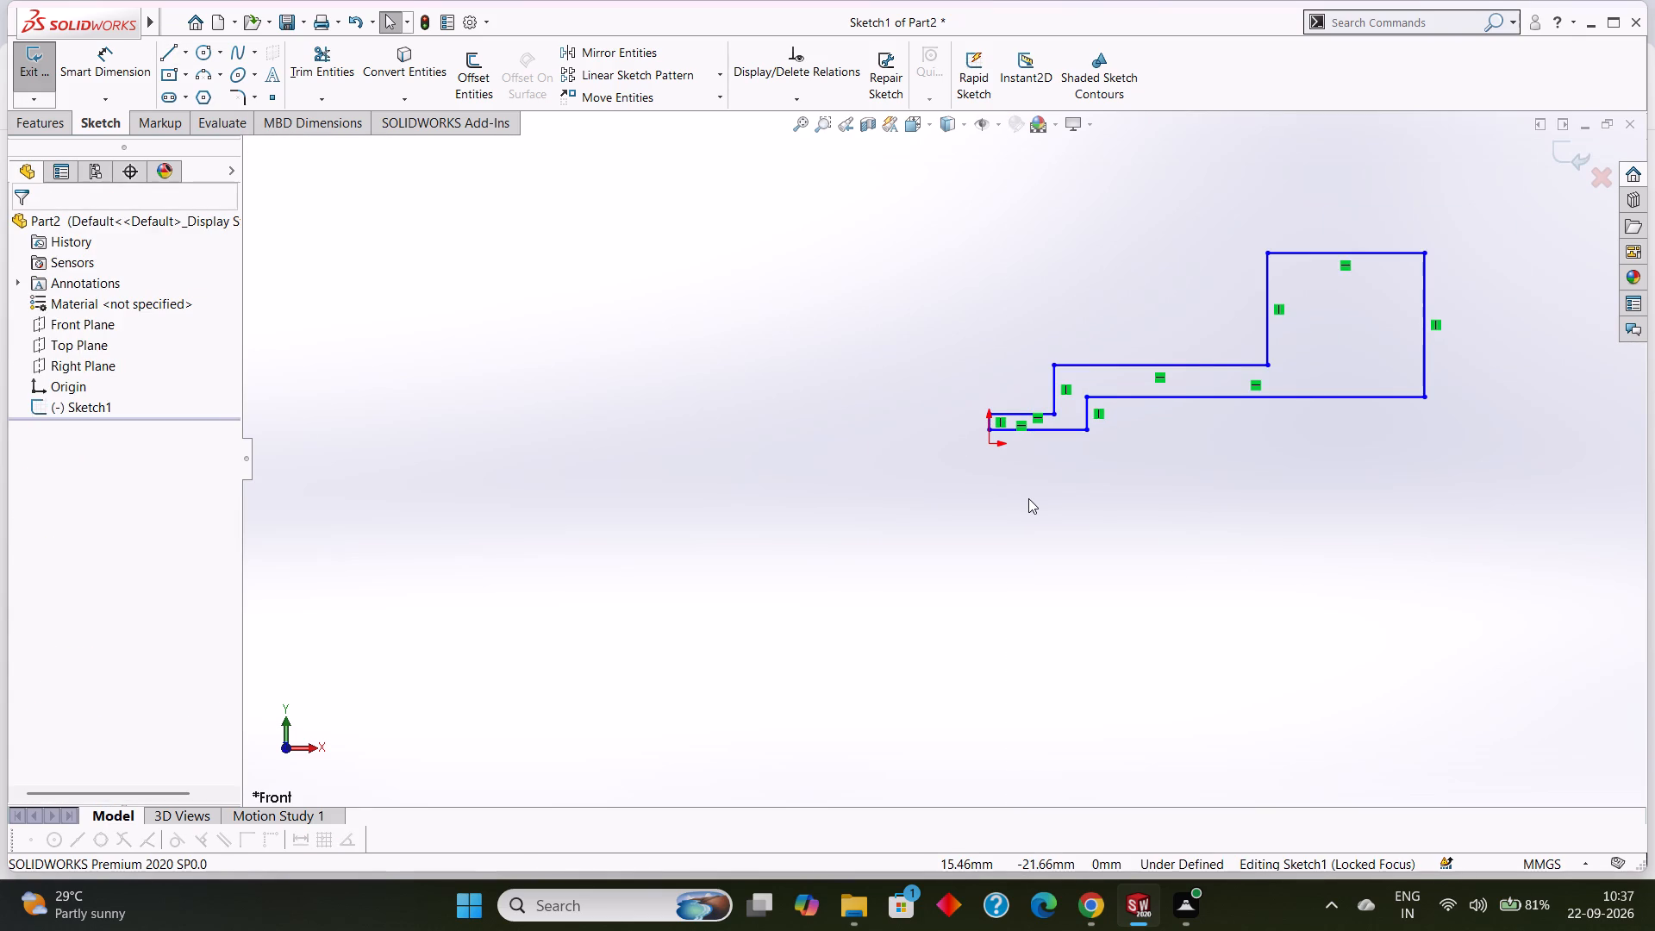
scroll(1029, 498, up, 2)
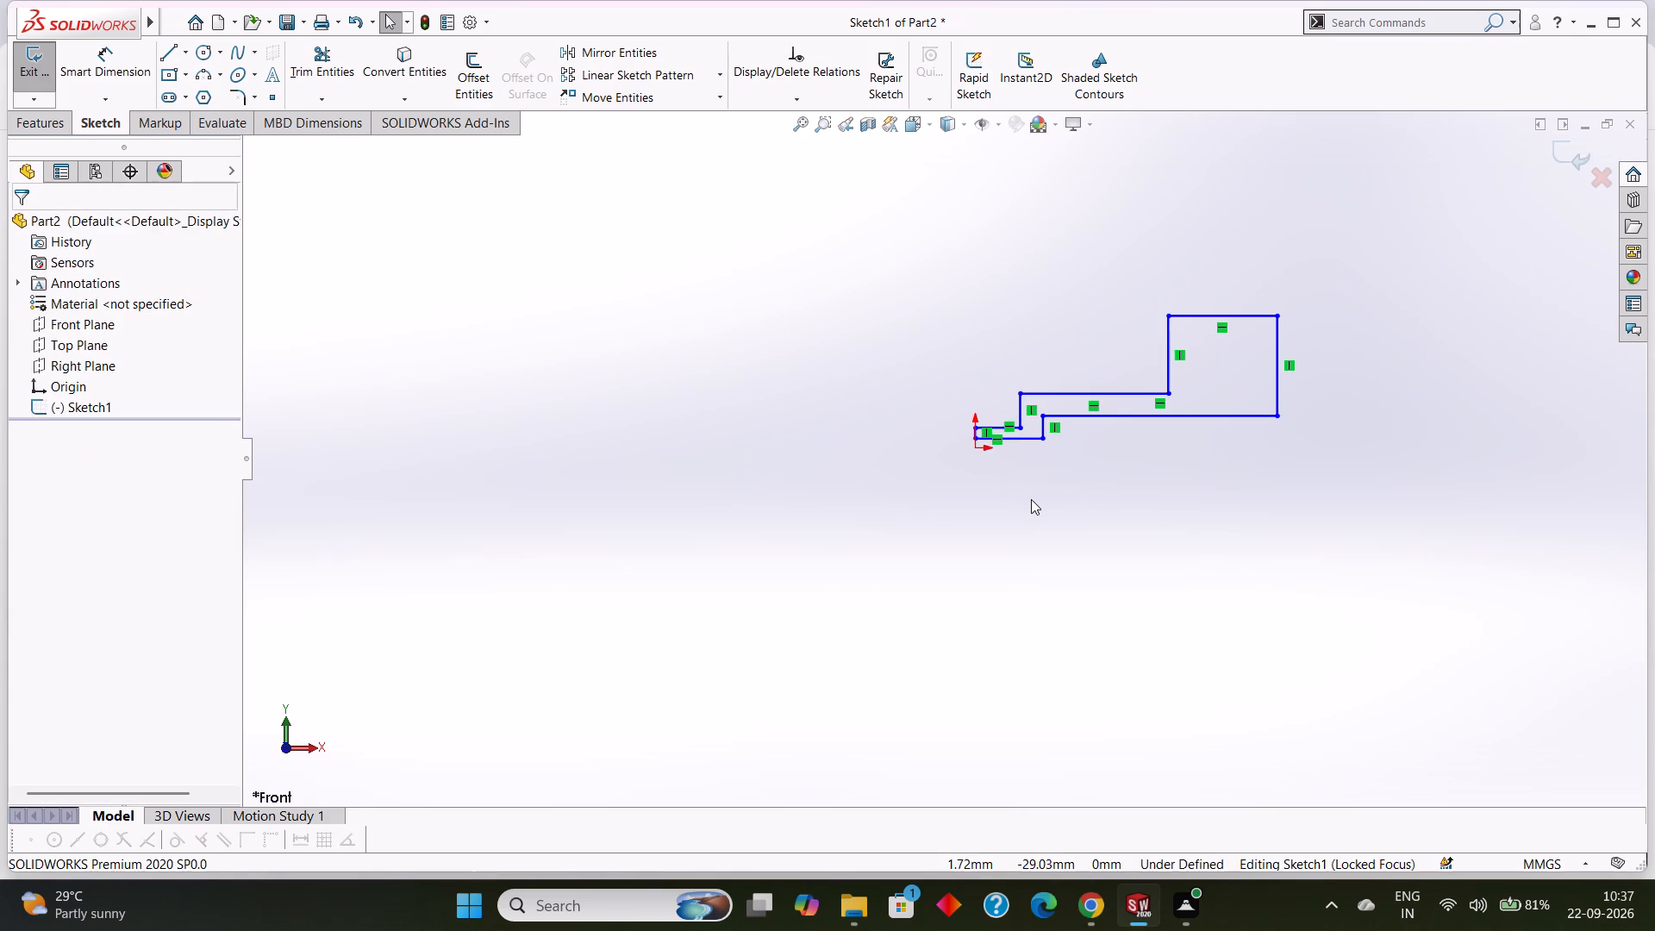
scroll(1031, 499, up, 1)
scroll(1031, 499, down, 2)
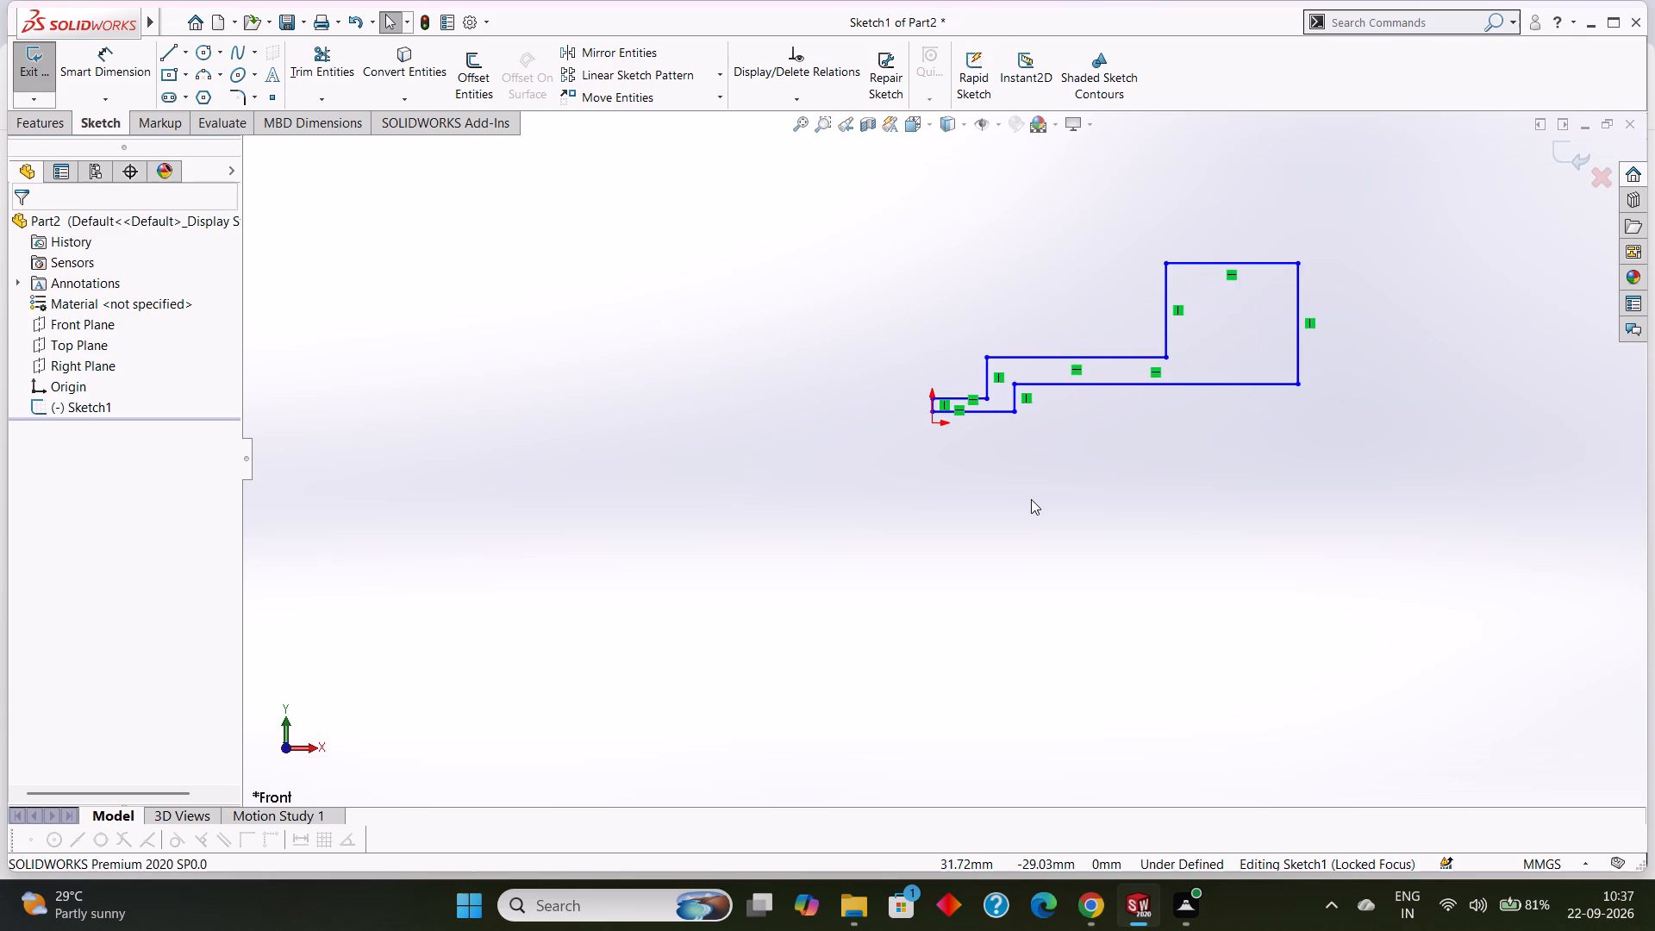
scroll(1032, 499, down, 1)
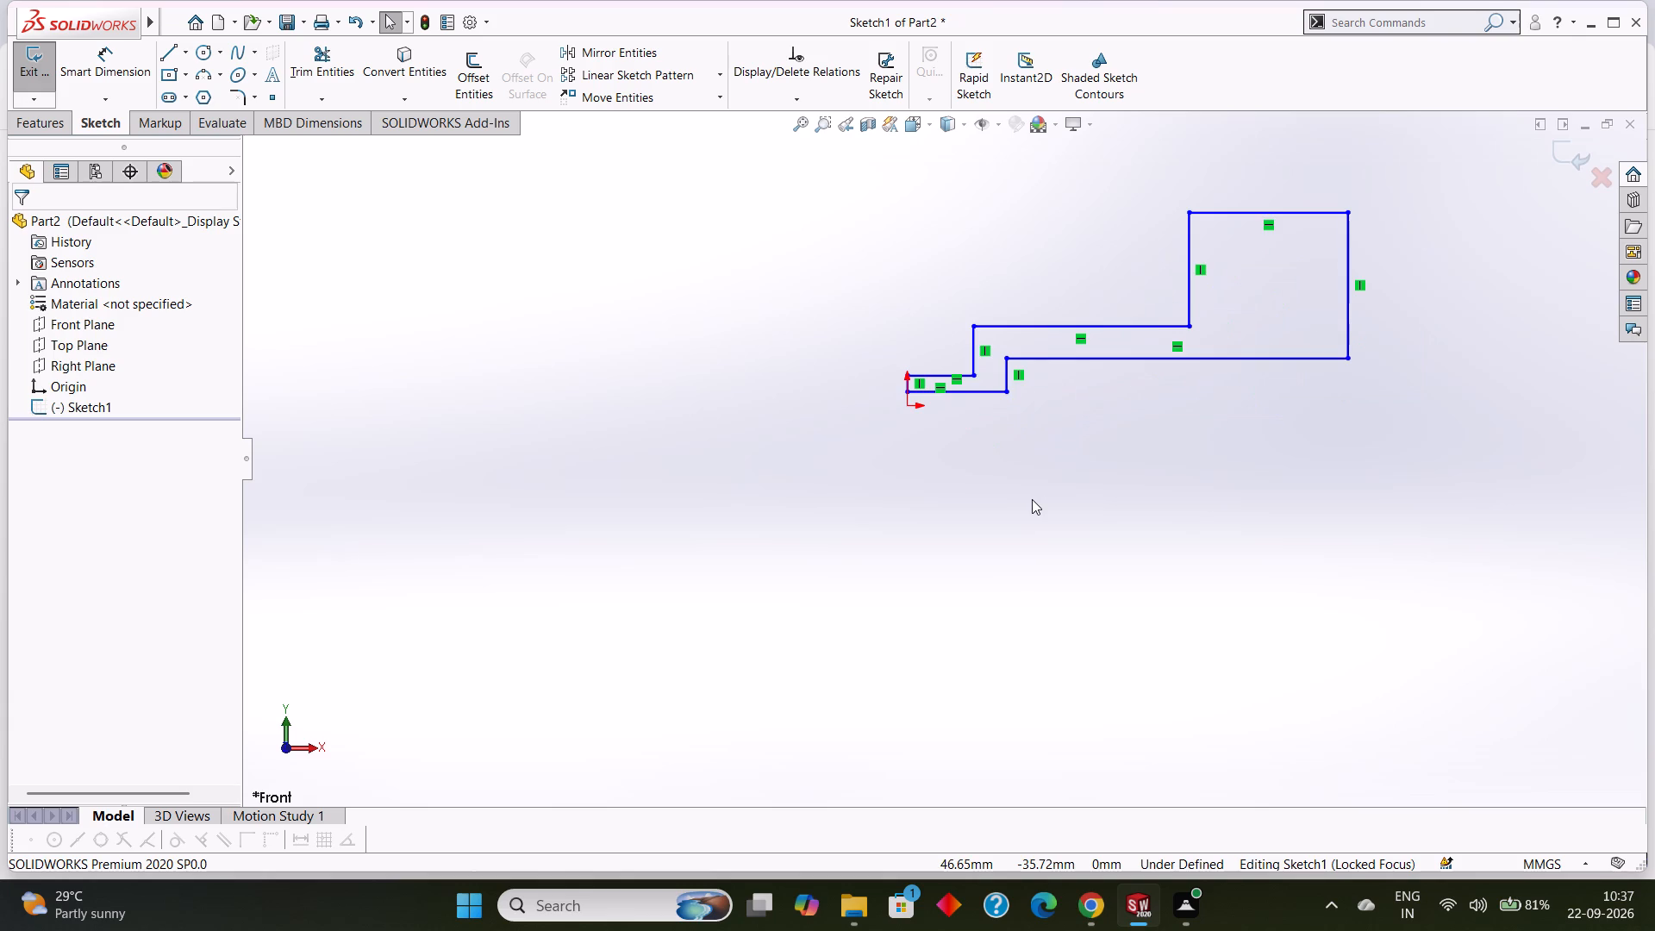
scroll(832, 348, down, 2)
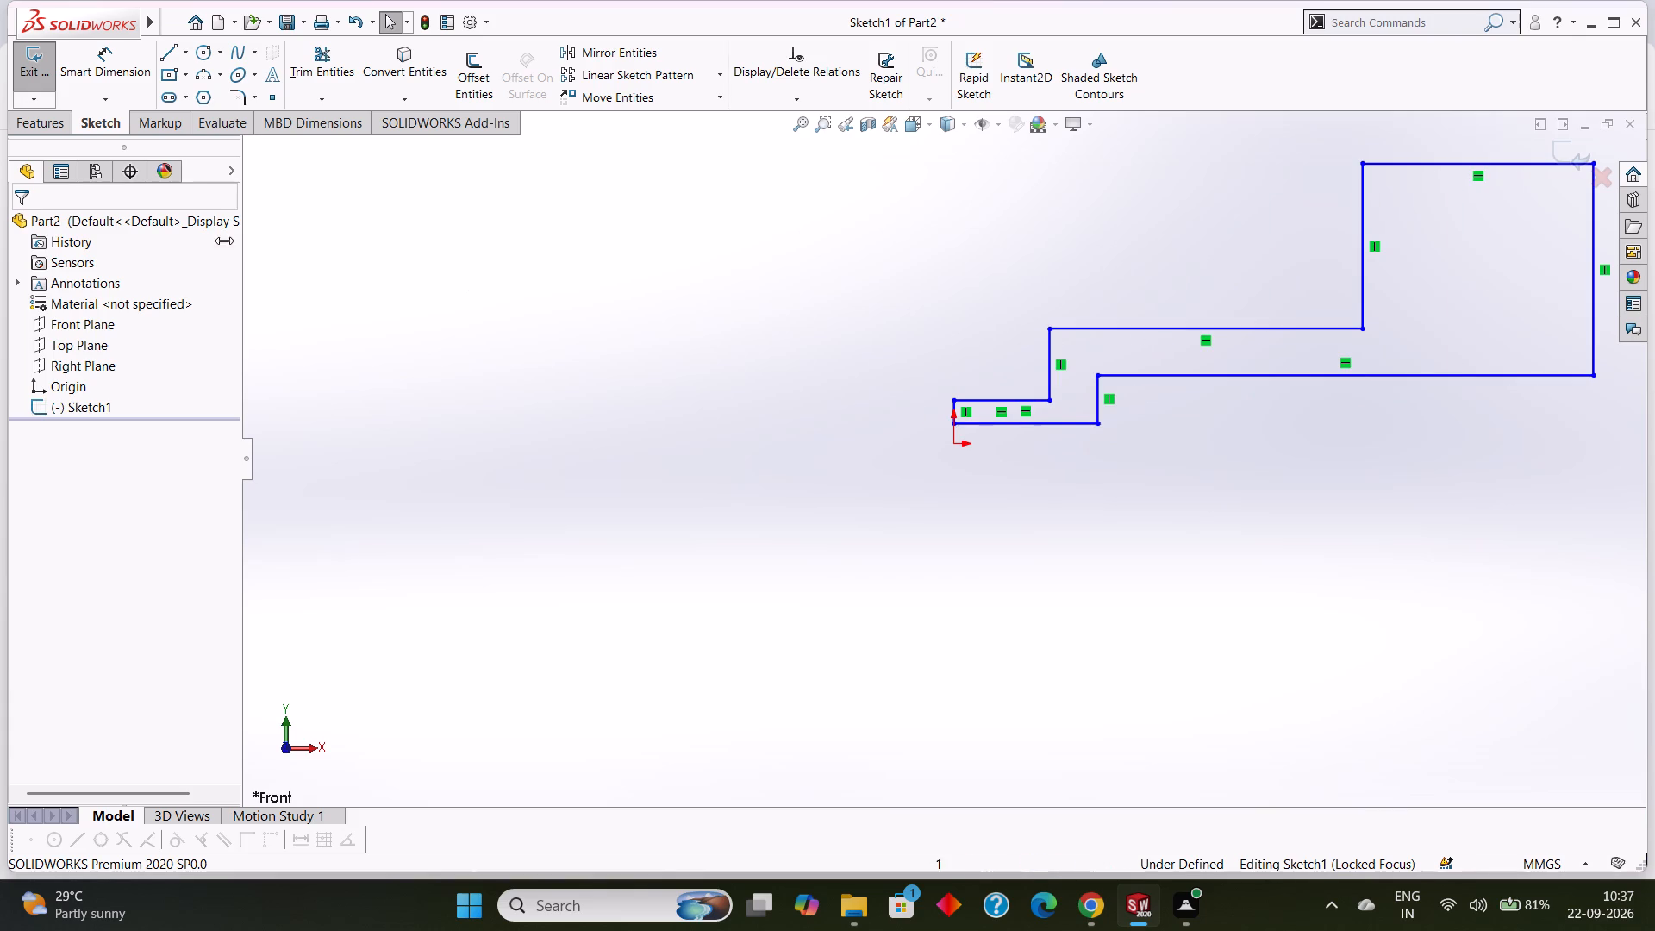
click(124, 67)
scroll(1047, 447, down, 3)
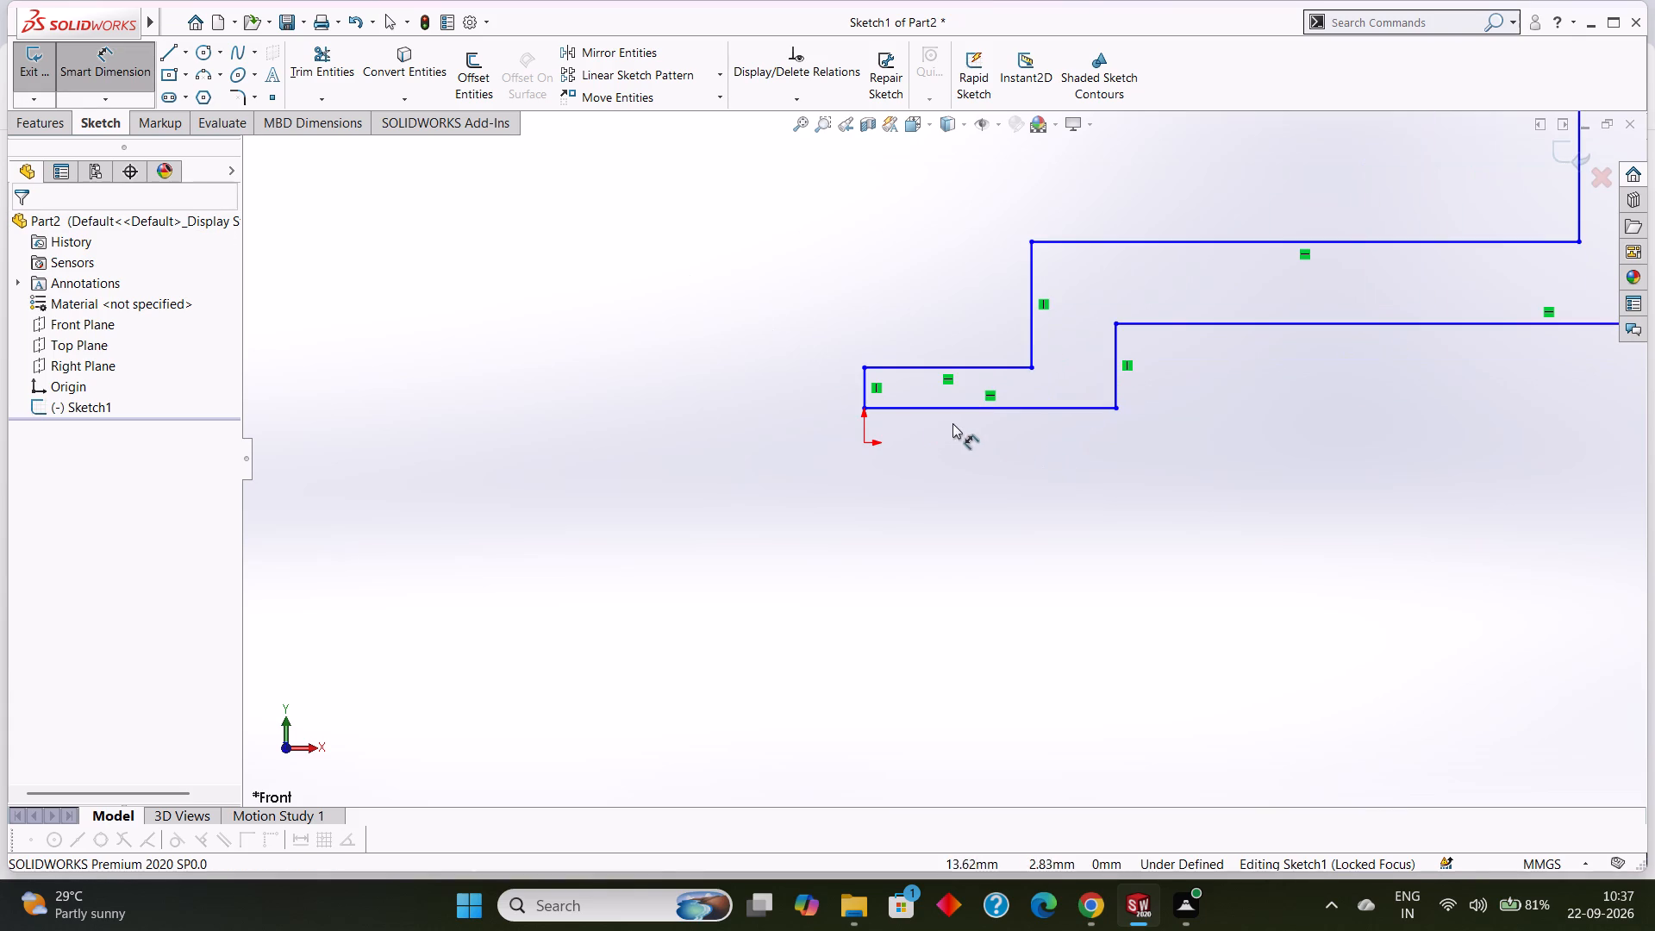
click(917, 407)
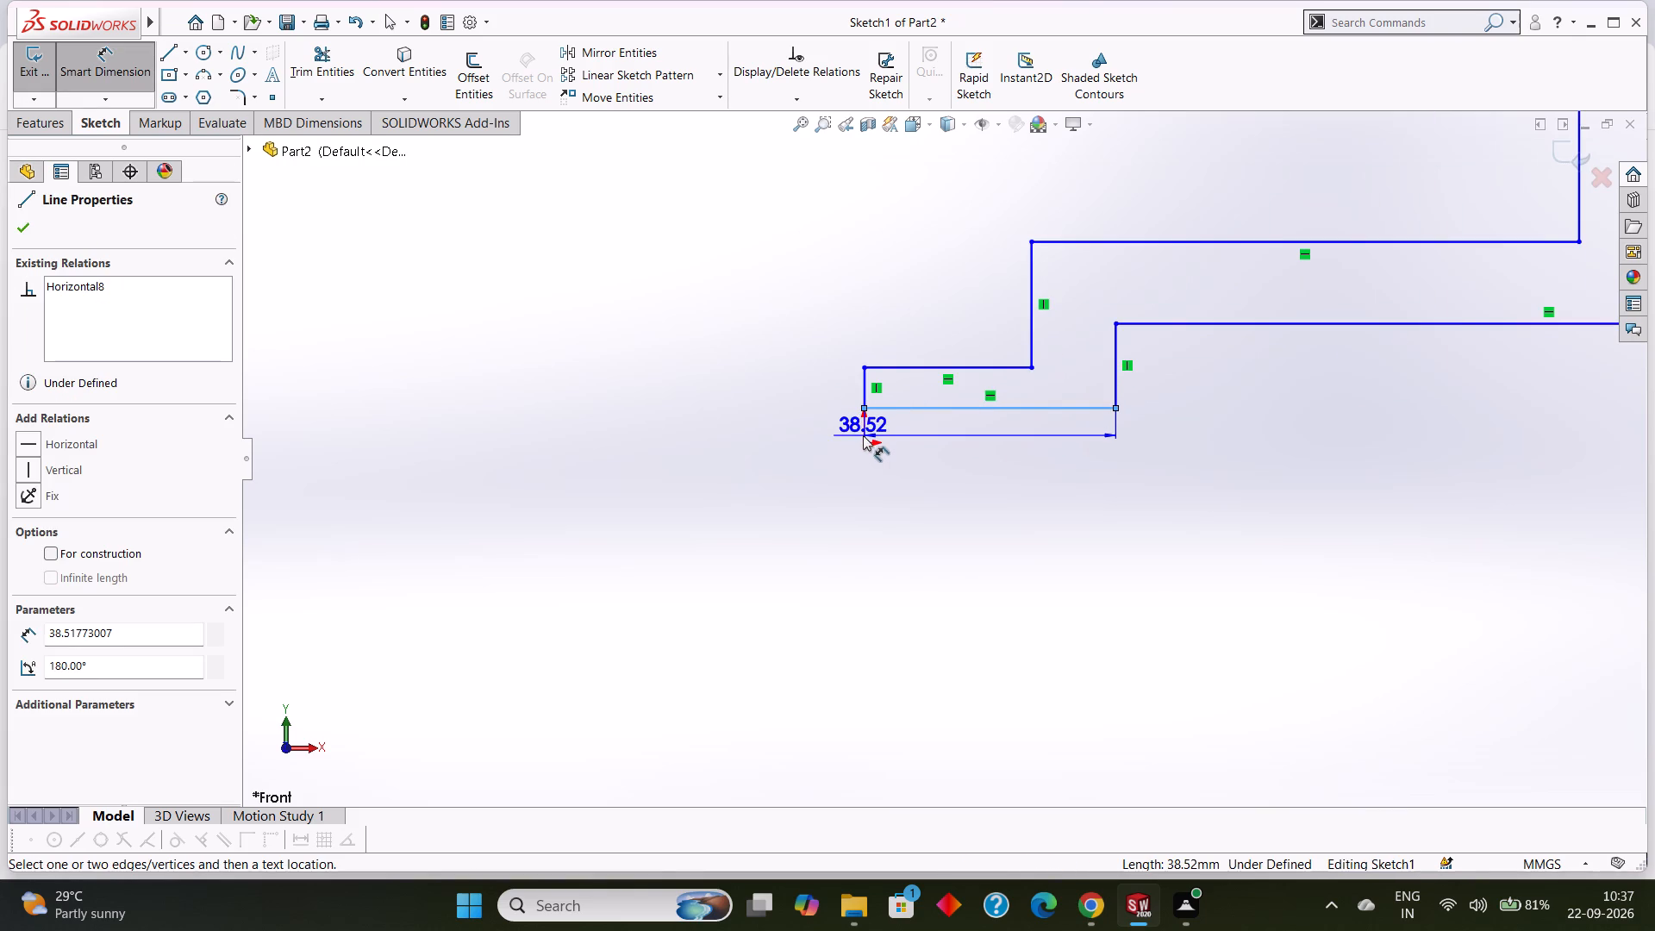
click(865, 442)
click(938, 442)
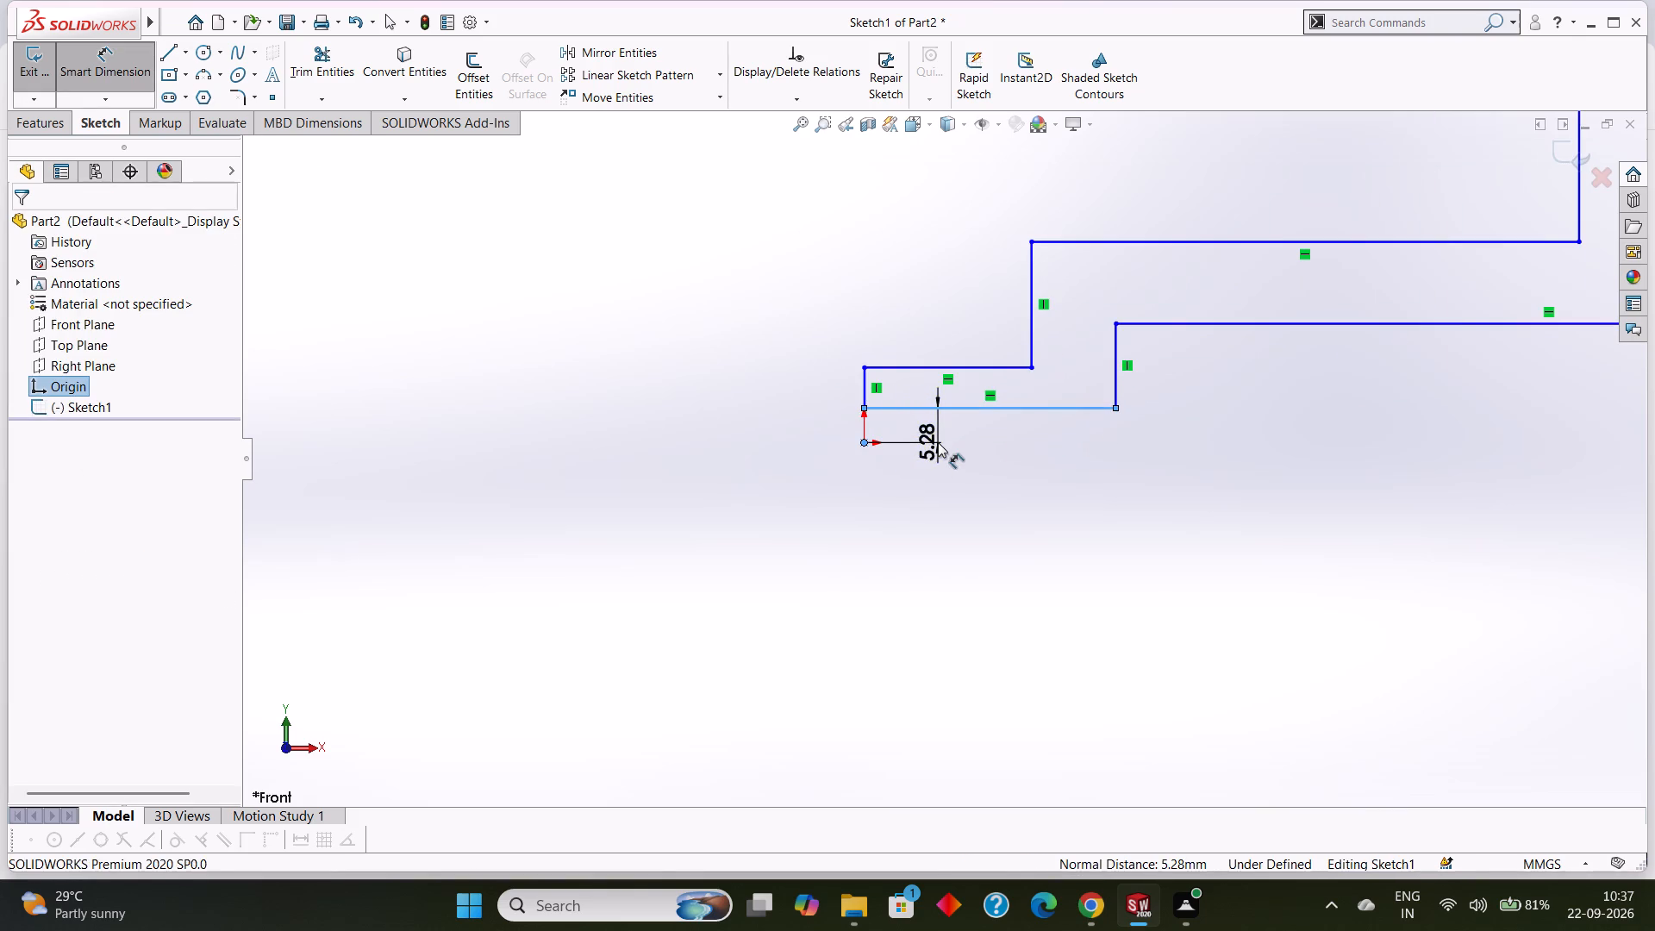
key(9)
key(Return)
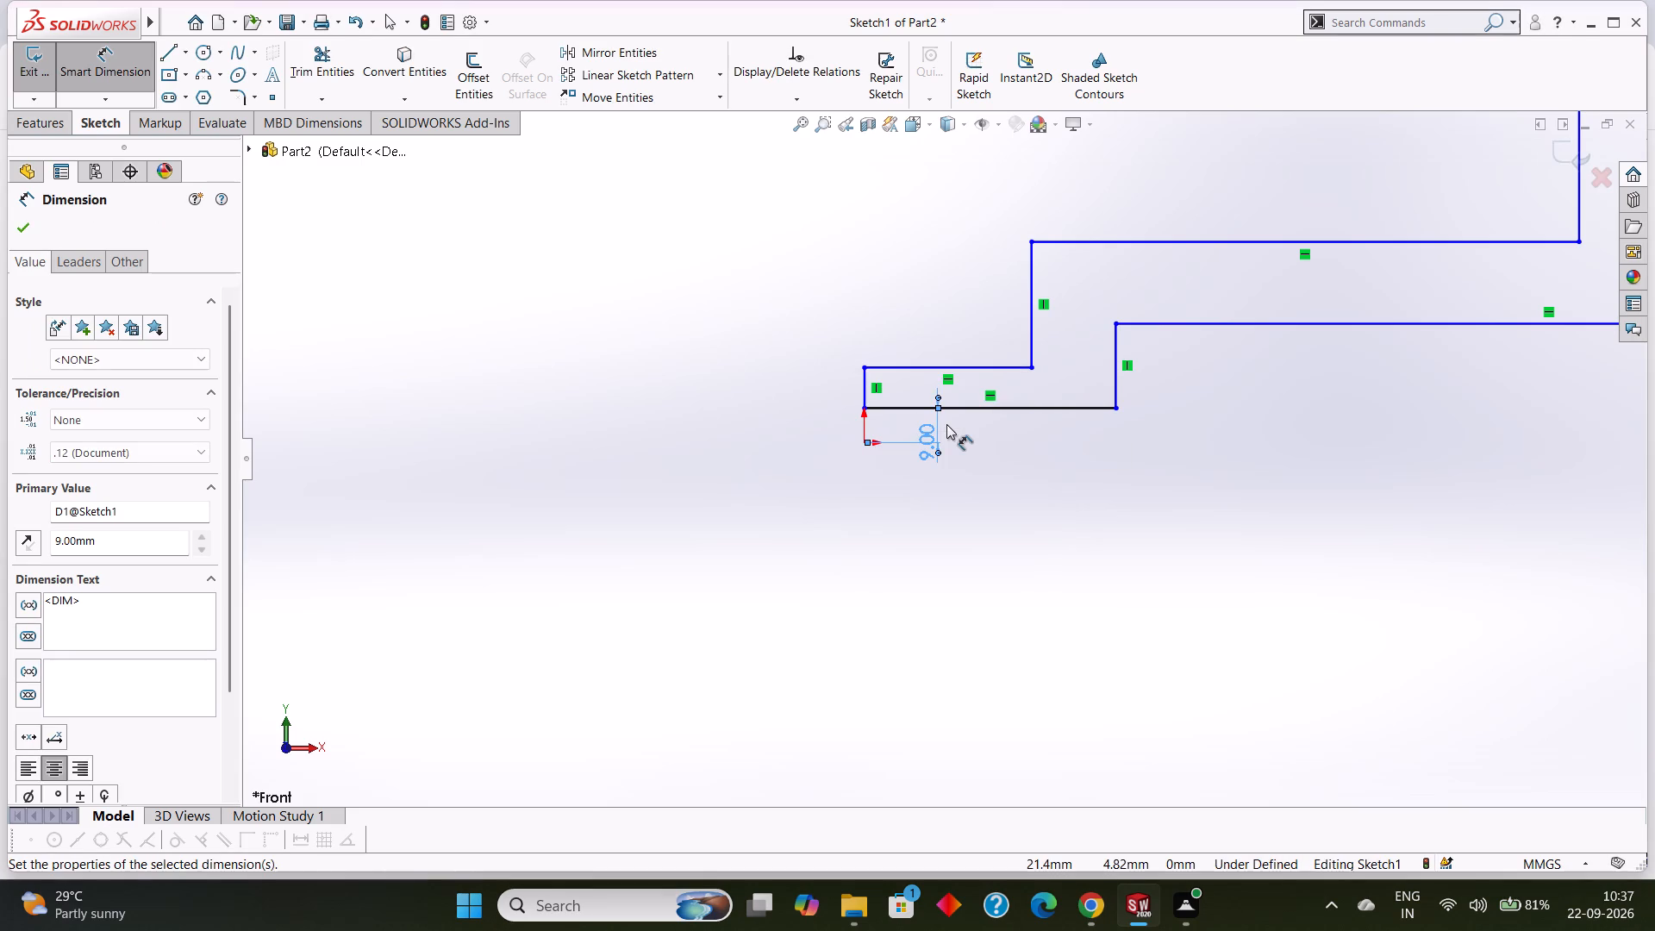
Dimension the upper corner of the profile's short vertical end line above the origin at 15 mm from the origin.
click(863, 367)
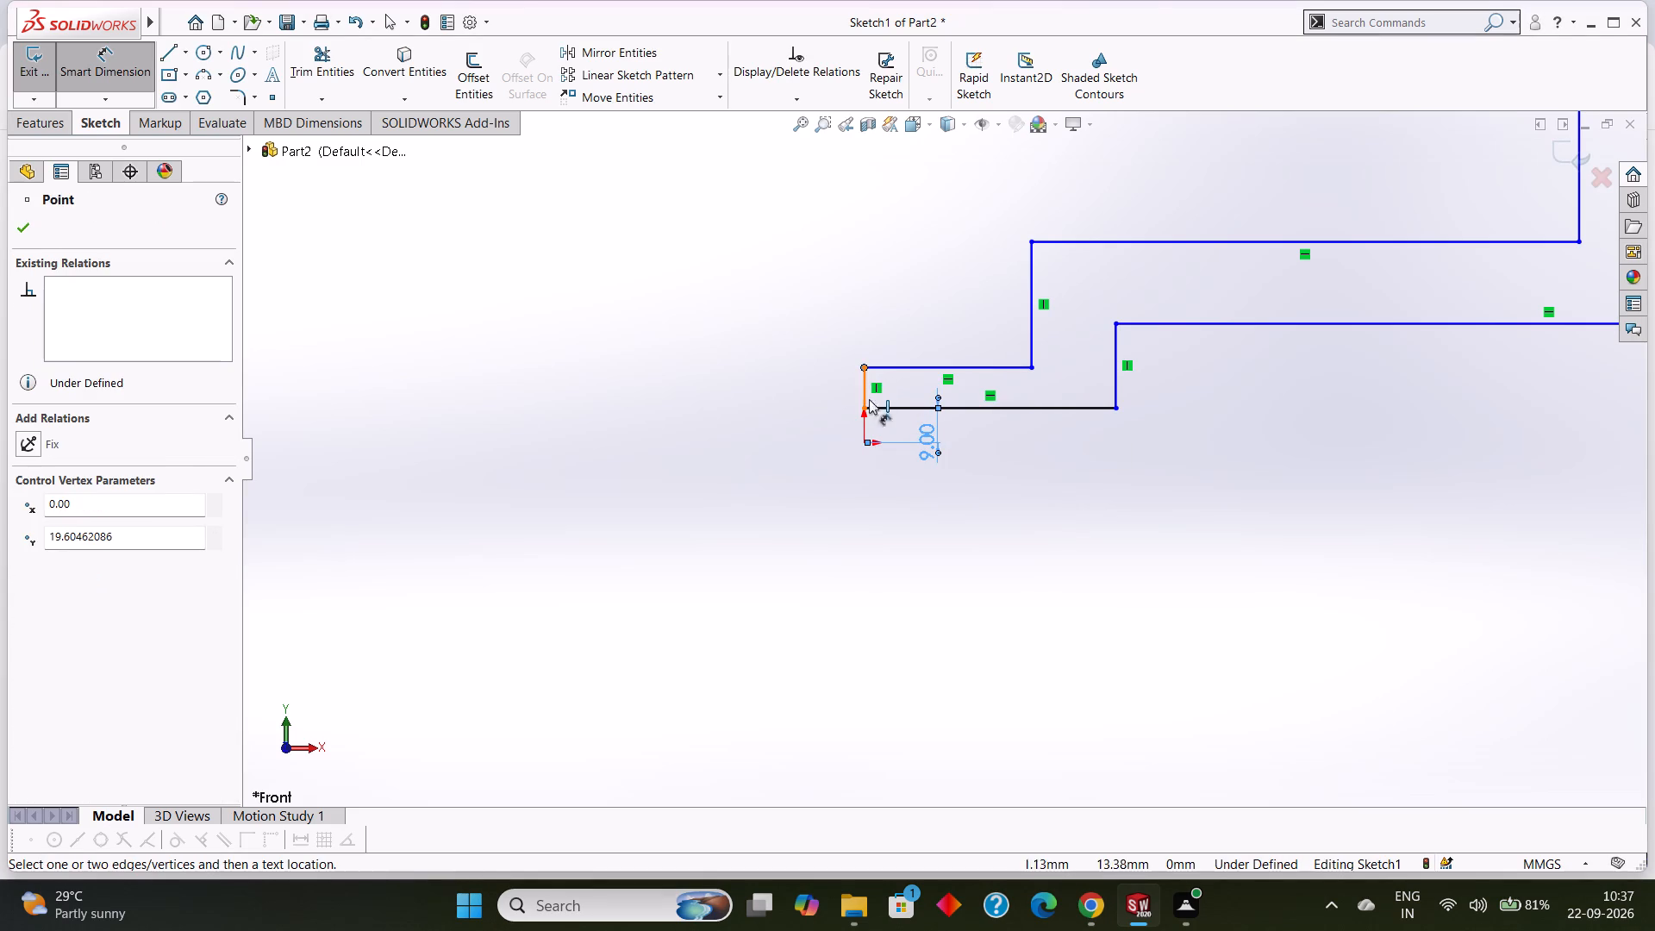
click(864, 441)
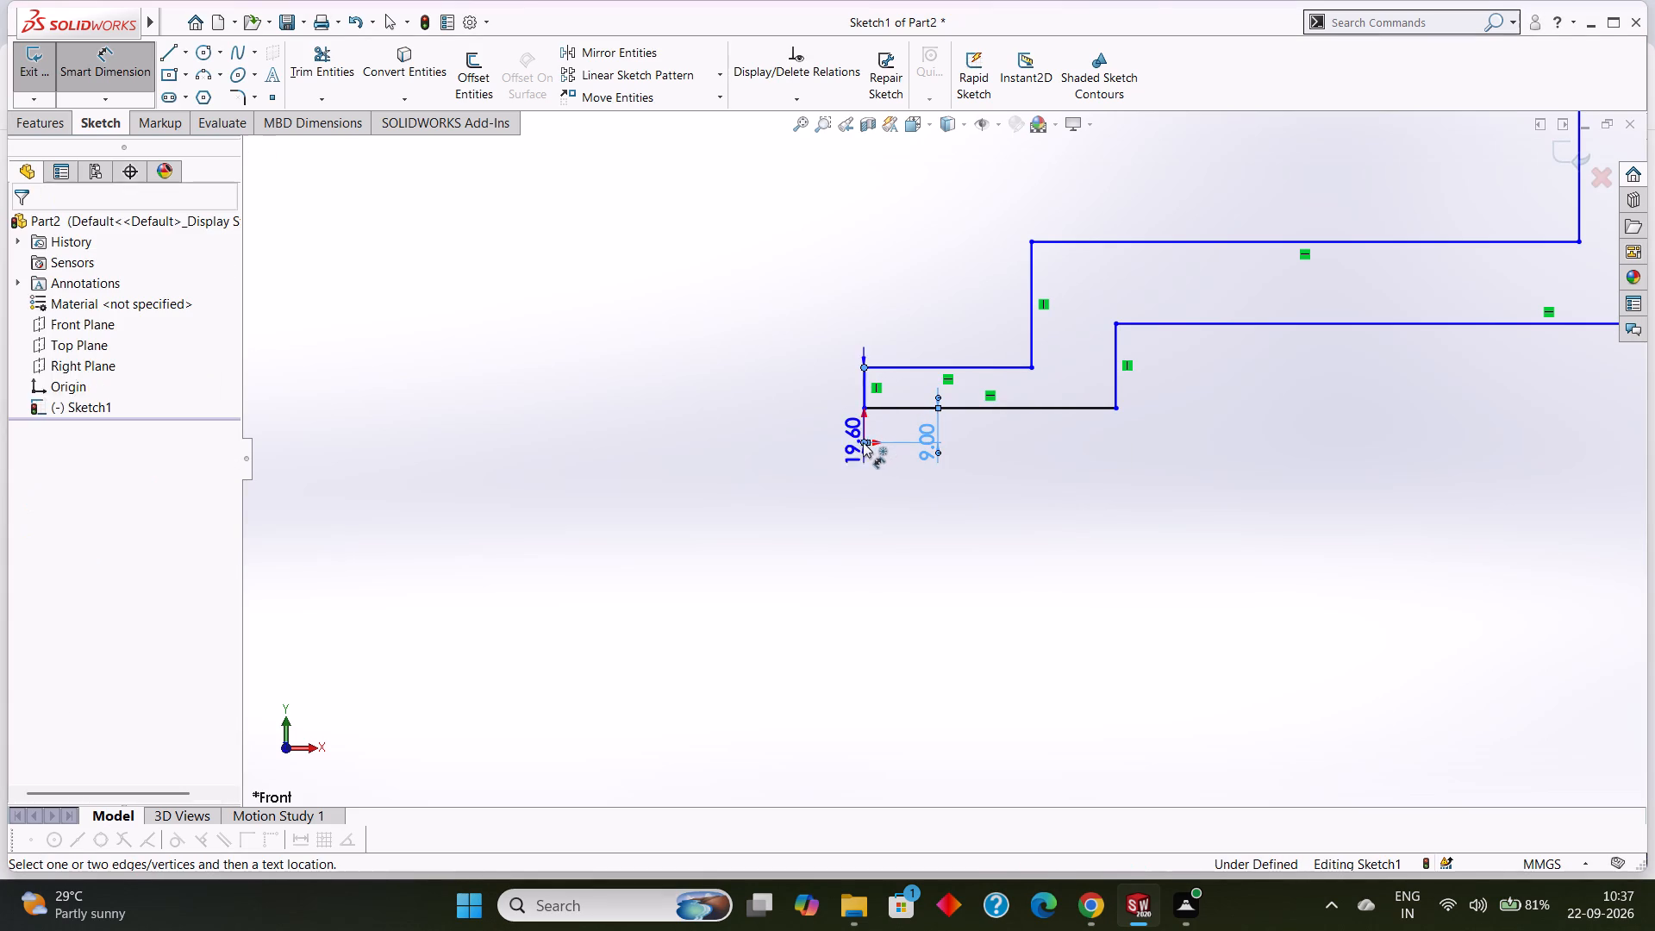
click(821, 416)
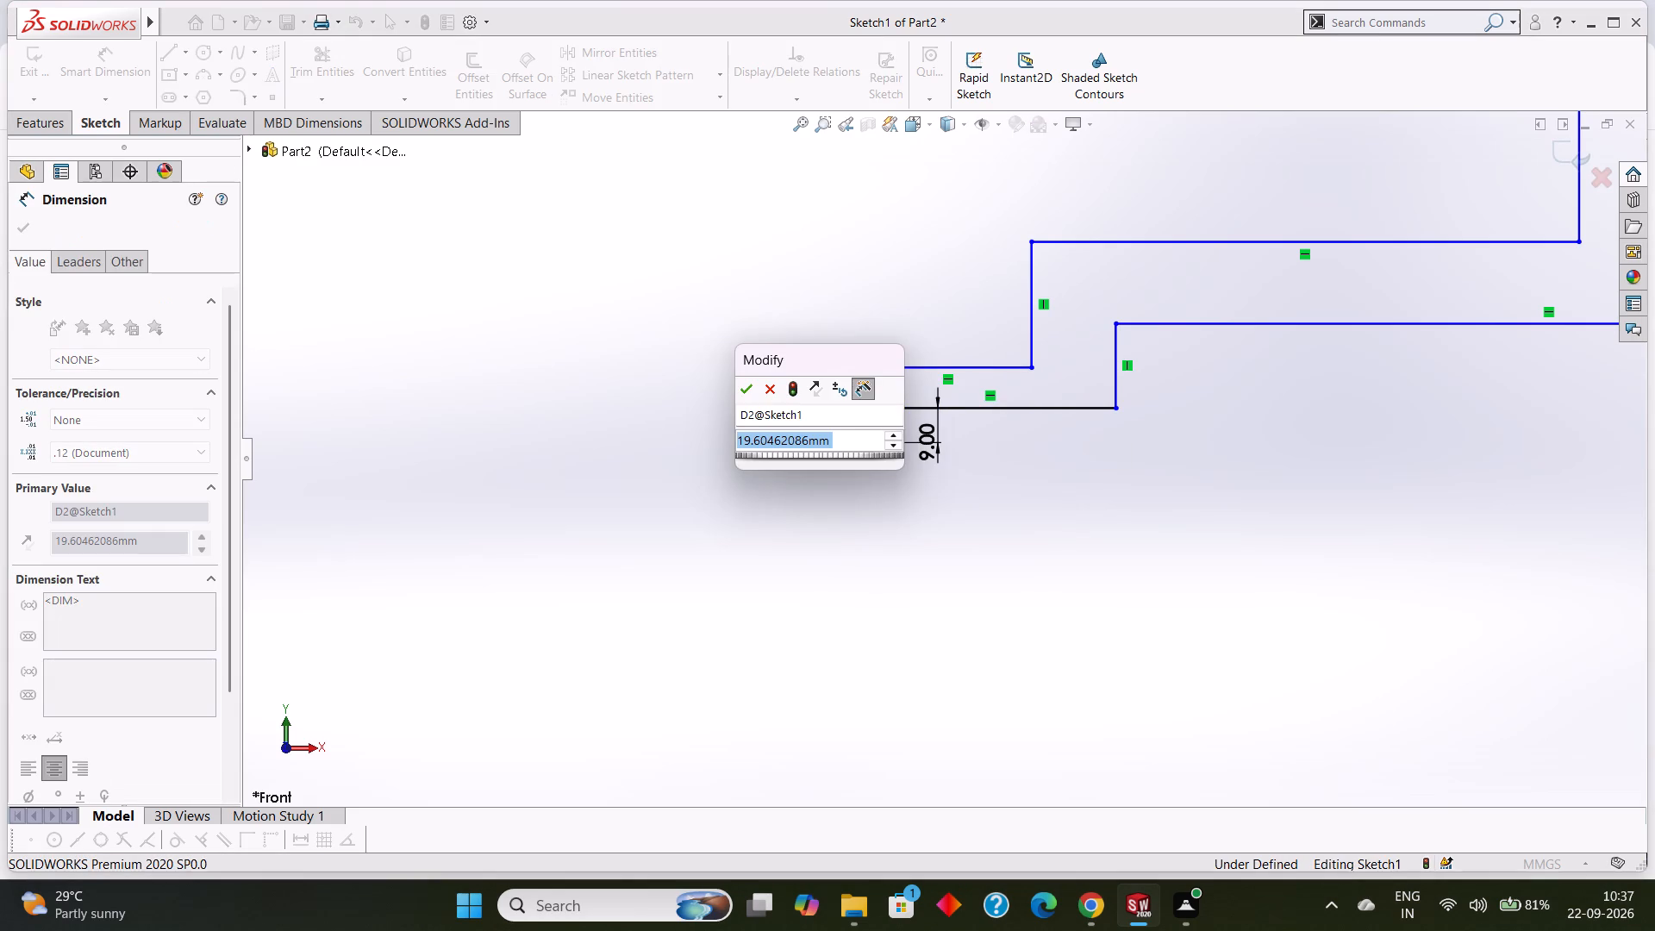
key(1)
key(5)
key(Return)
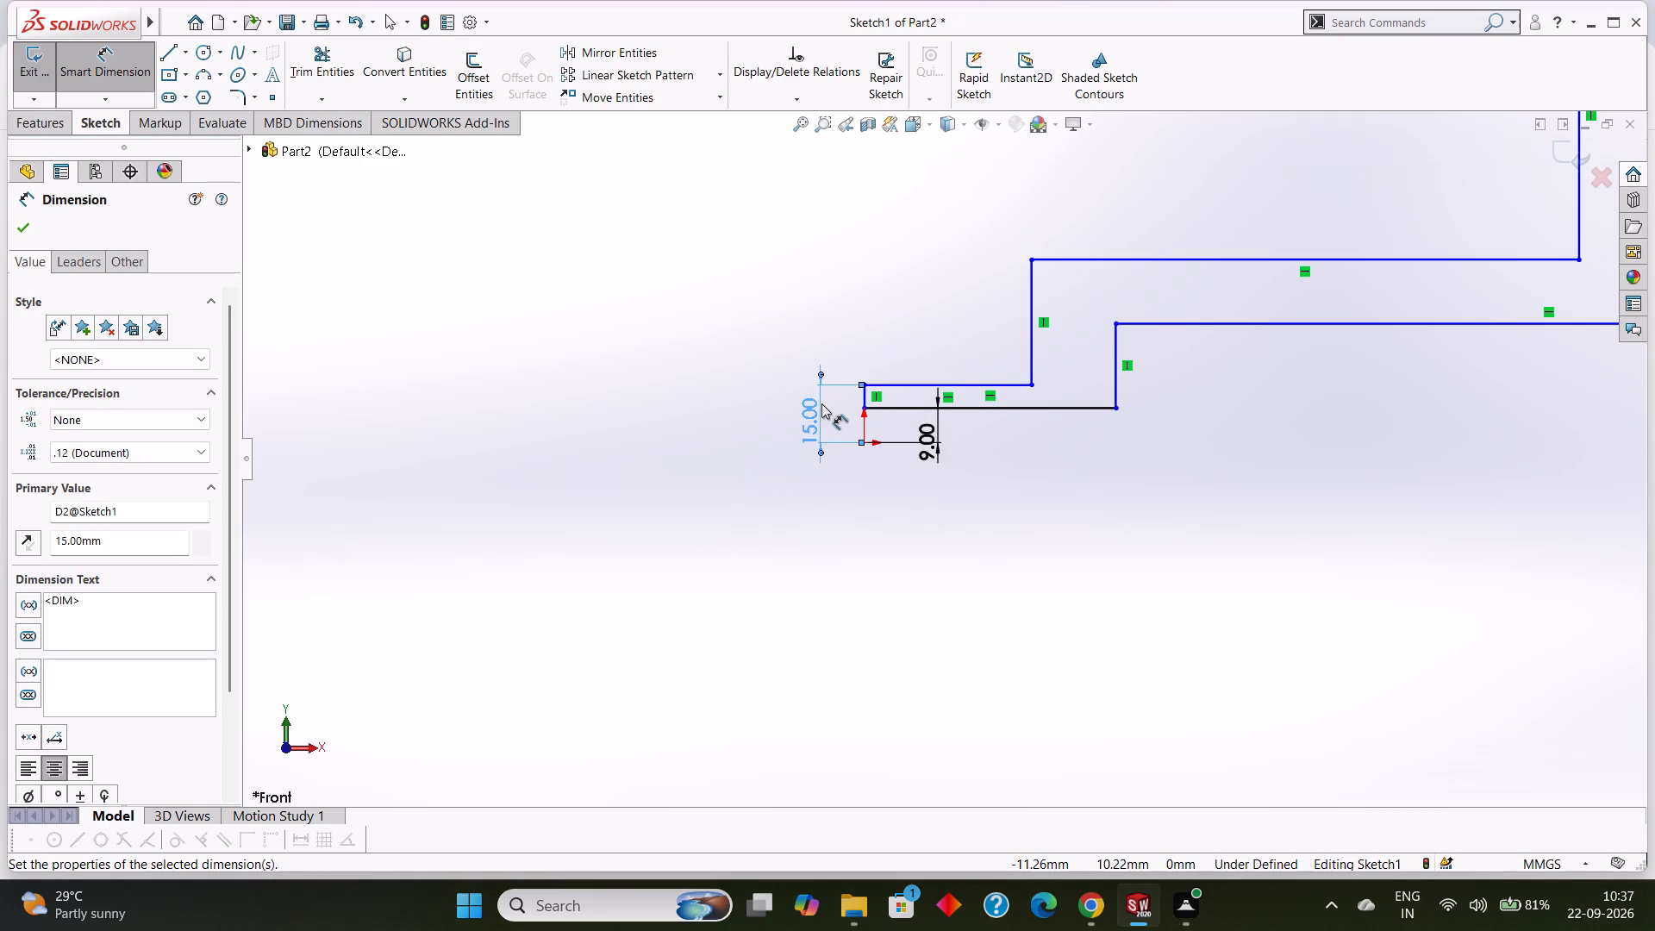
Dimension the long lower horizontal line of the profile at 24 mm above the origin.
scroll(1079, 484, down, 1)
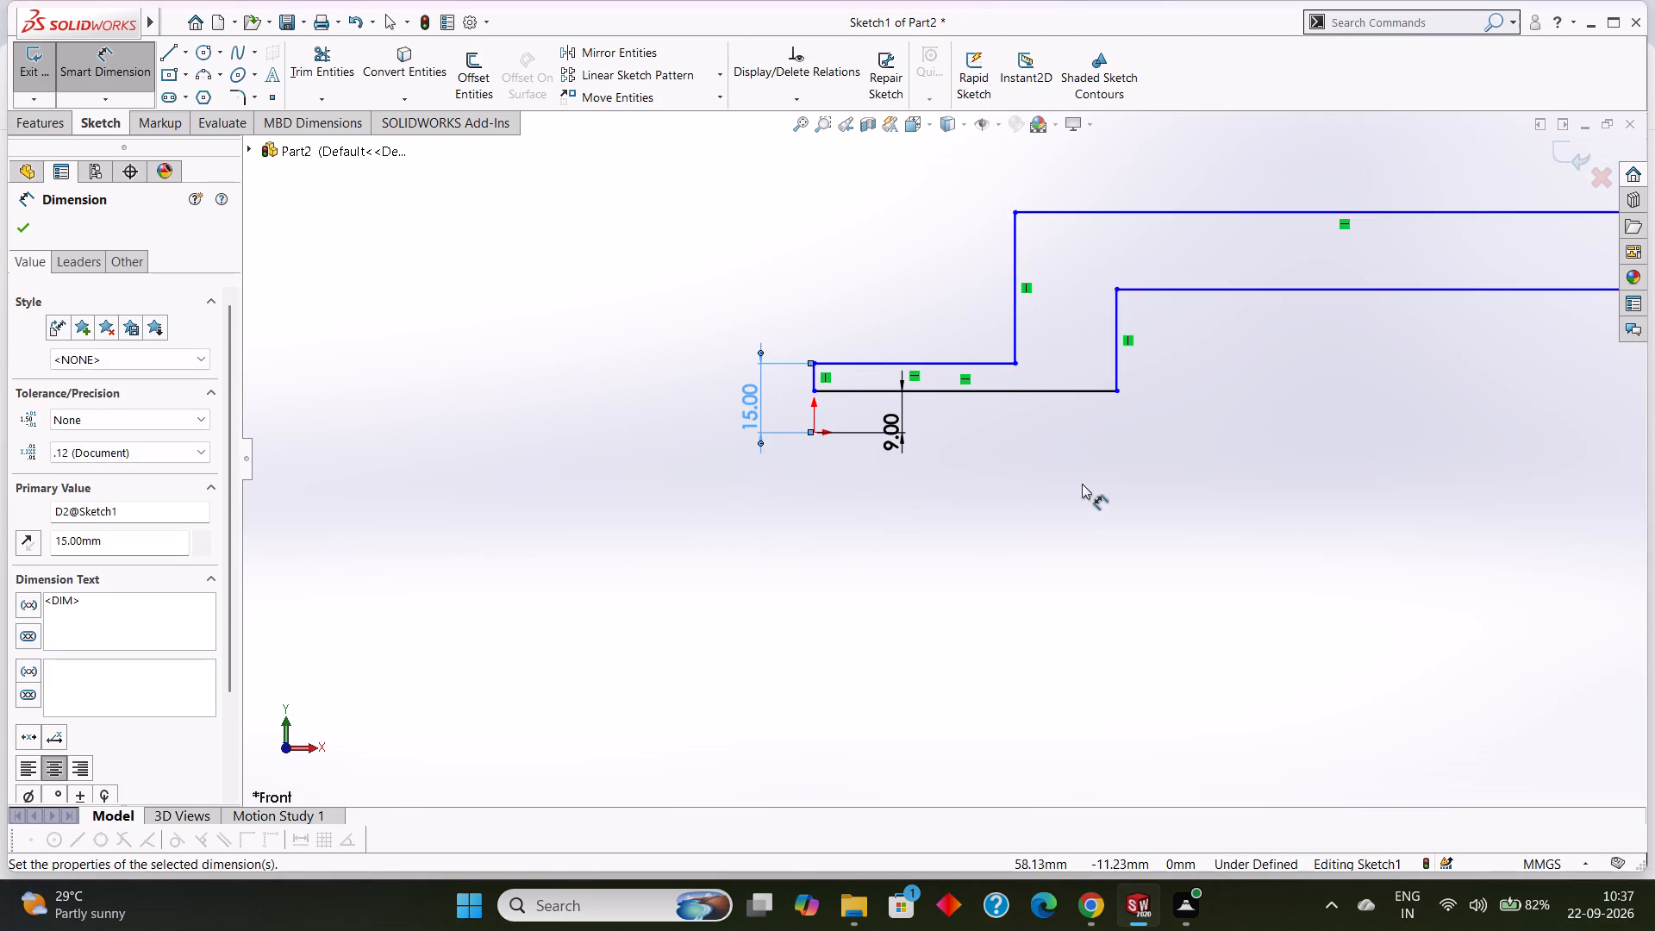
scroll(1108, 422, down, 2)
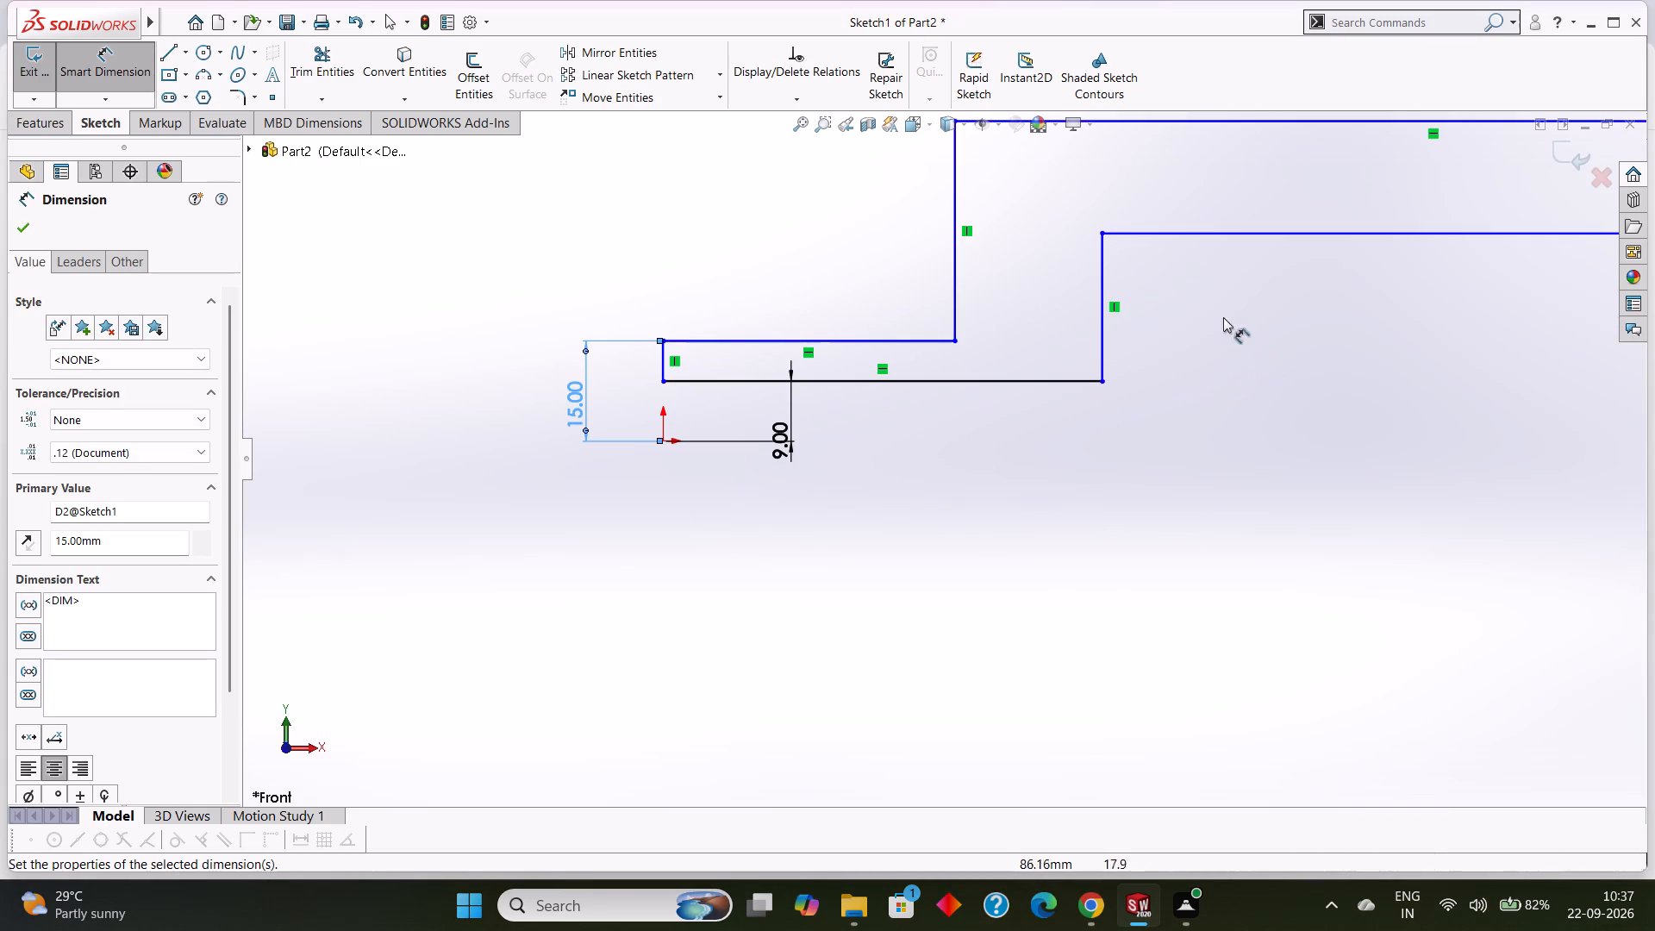
click(665, 445)
click(1222, 235)
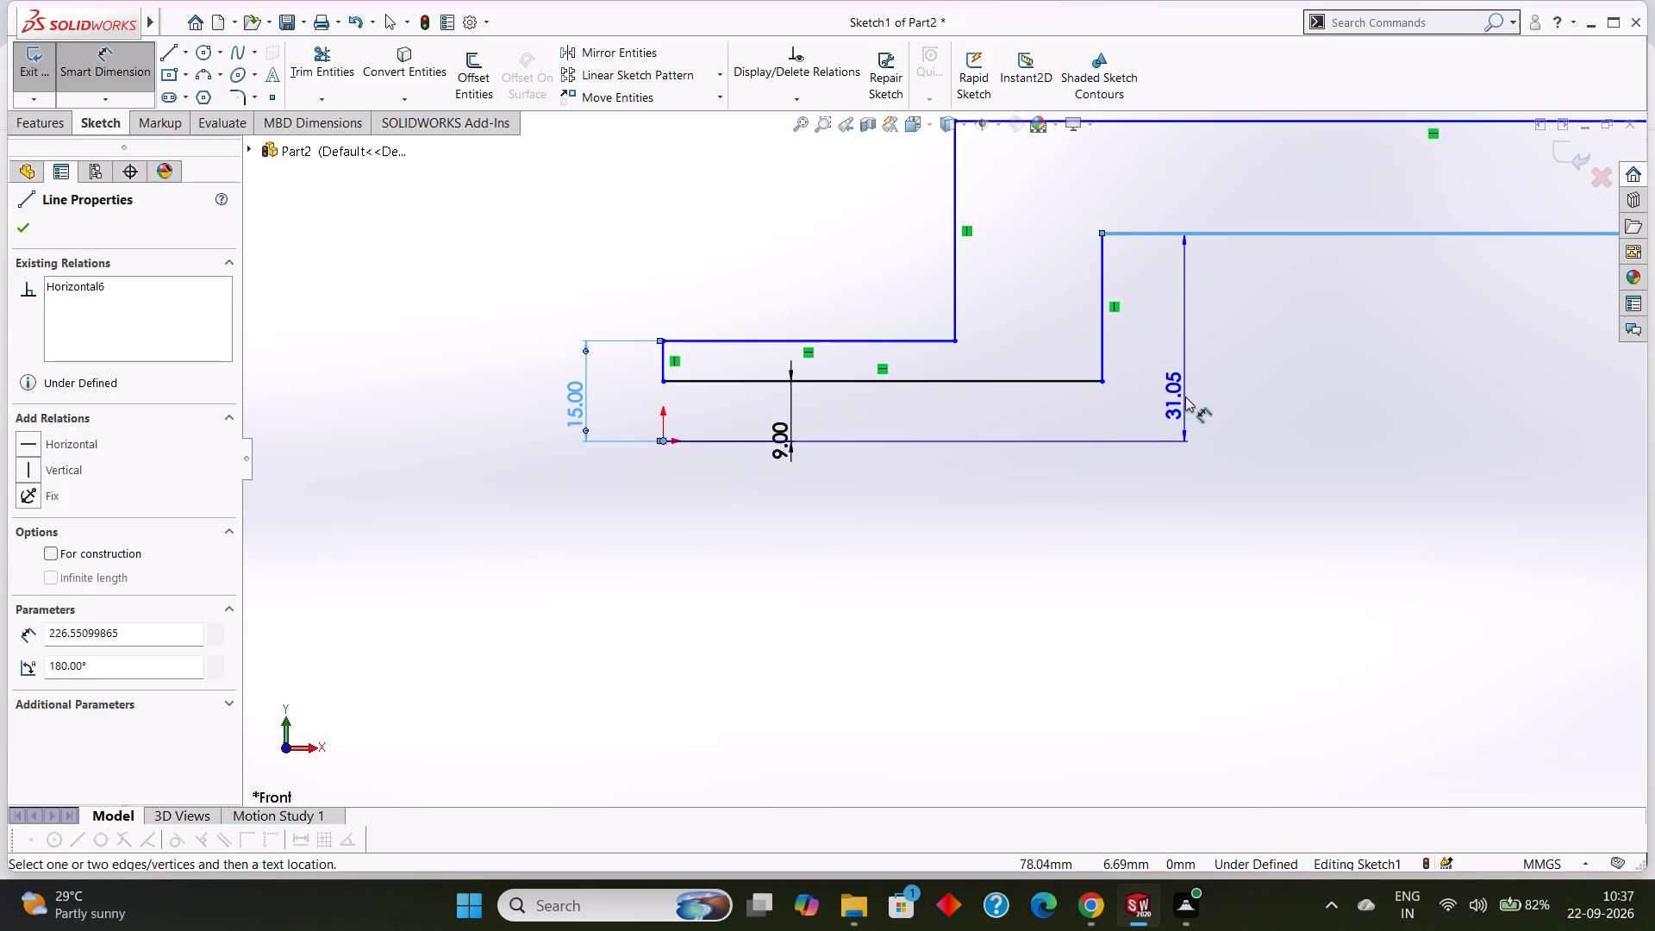
click(1187, 399)
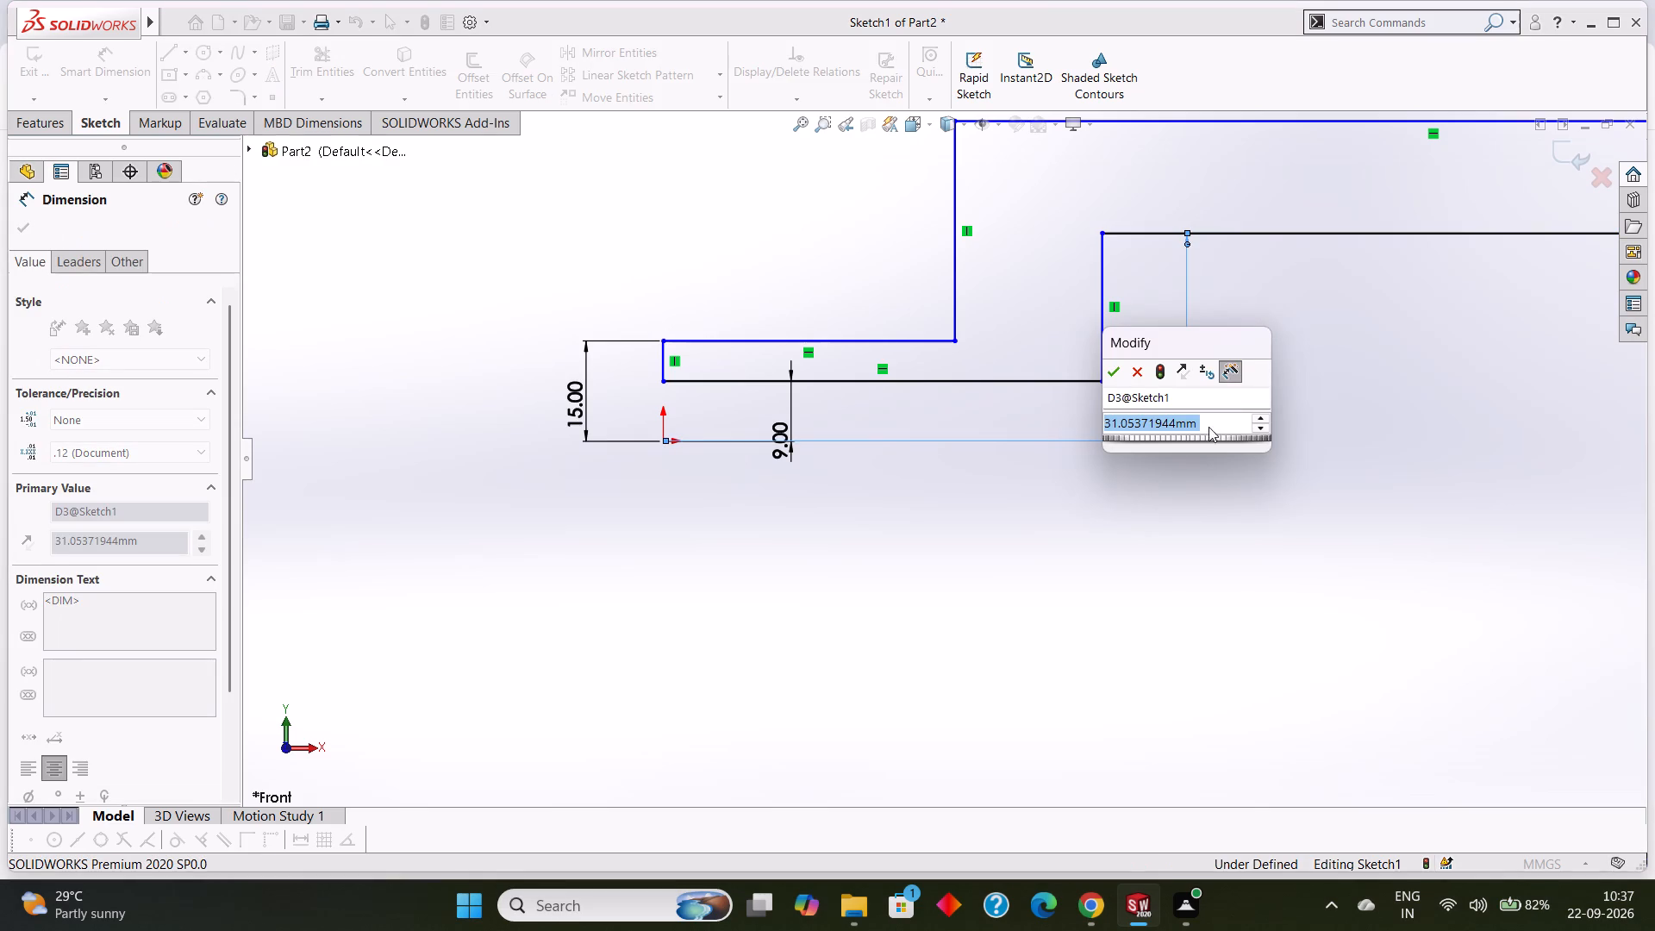
scroll(1210, 438, up, 1)
key(BackSpace)
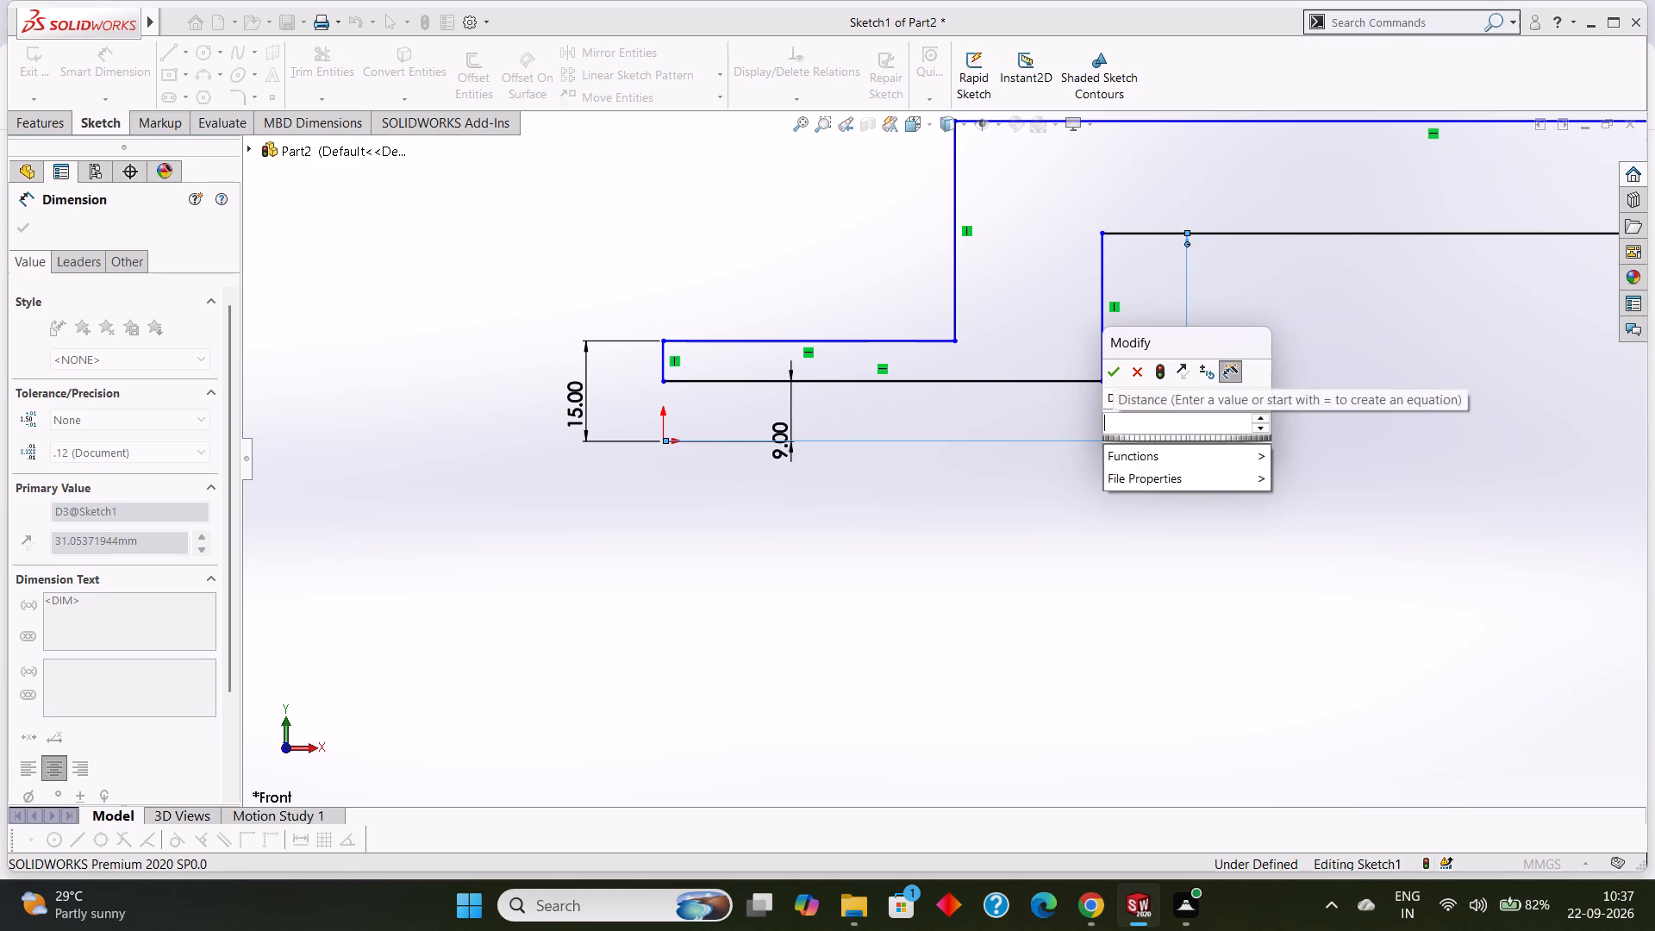
text(24)
key(Return)
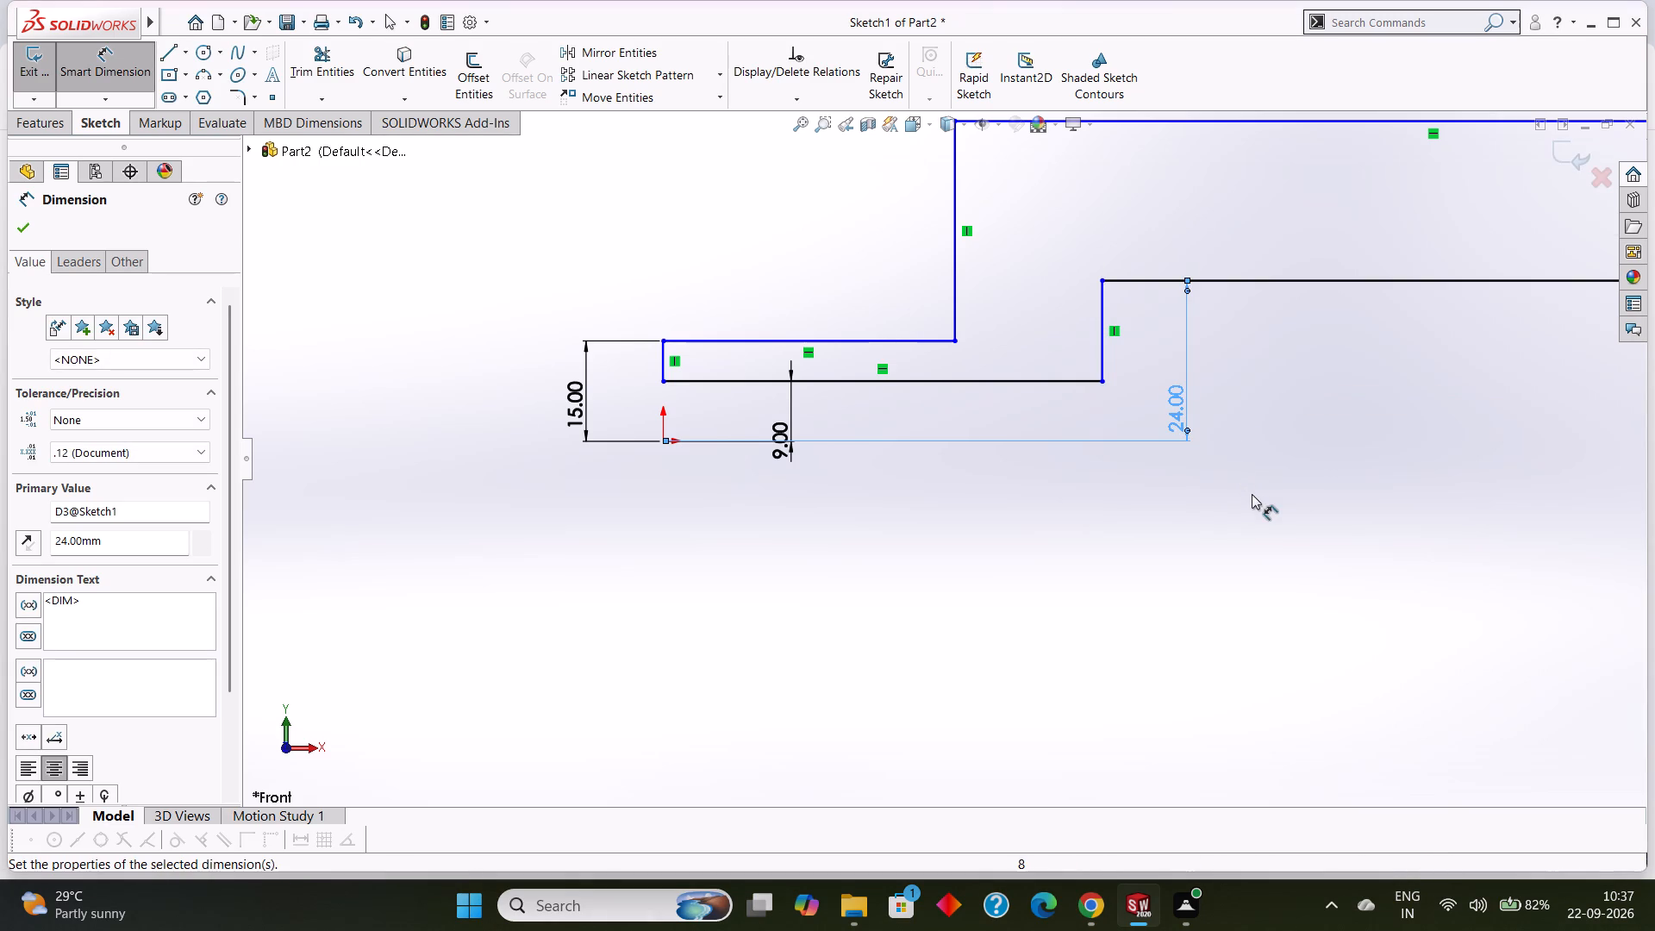
Dimension the long upper horizontal line of the profile at 30 mm above the origin.
scroll(1255, 497, up, 1)
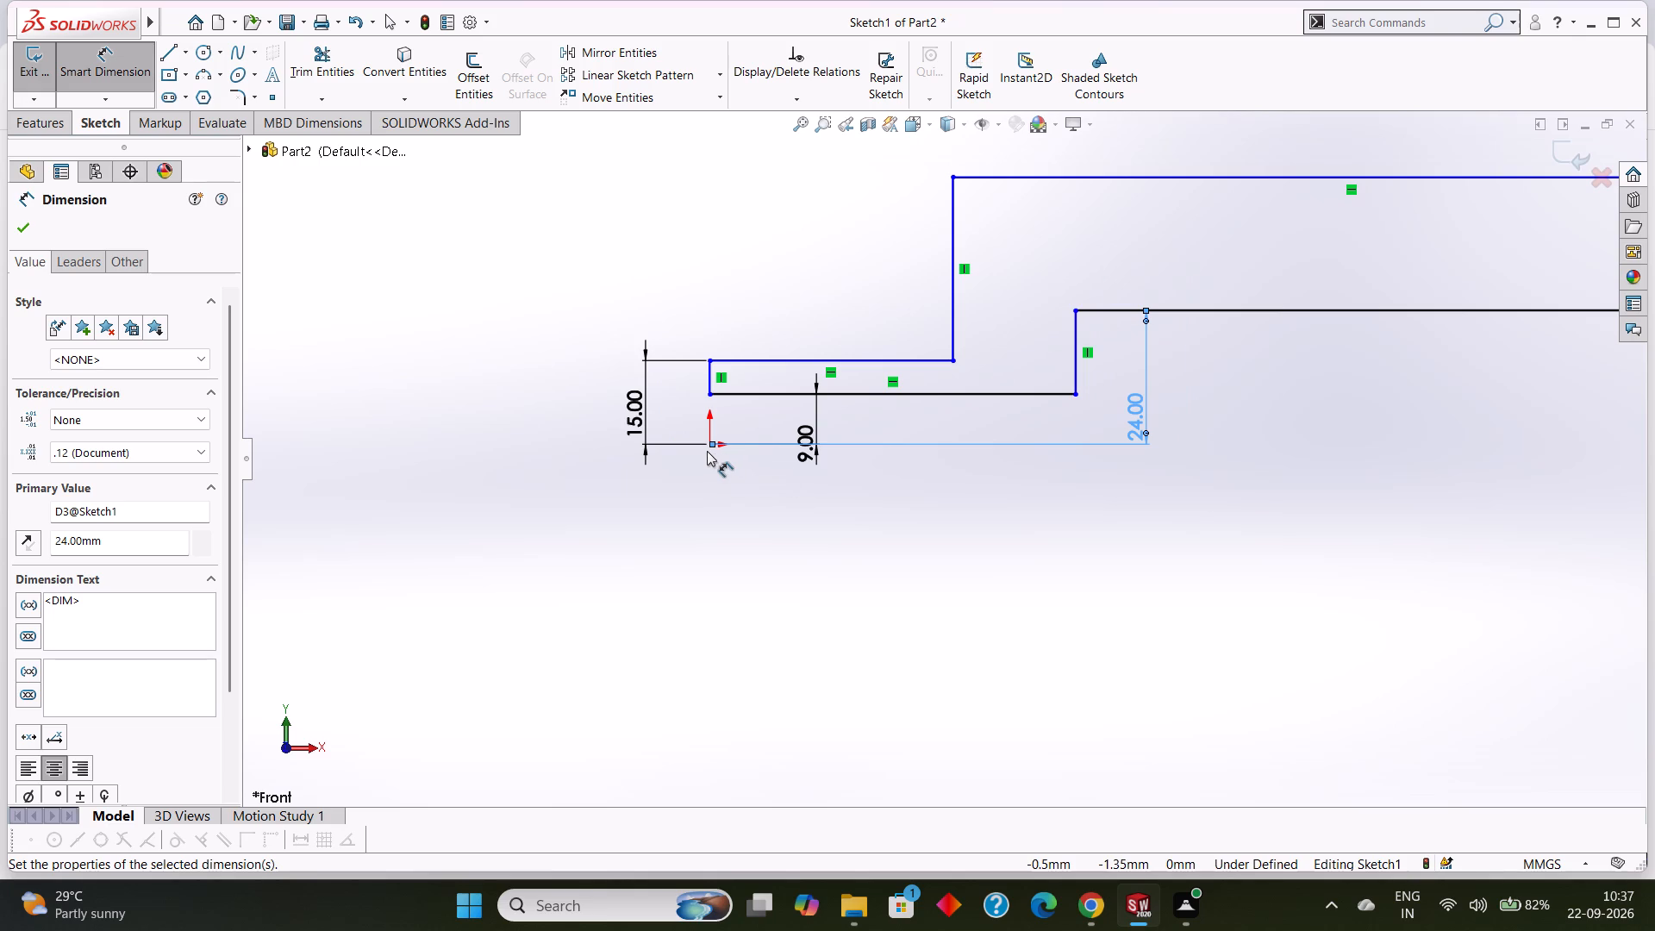
click(708, 444)
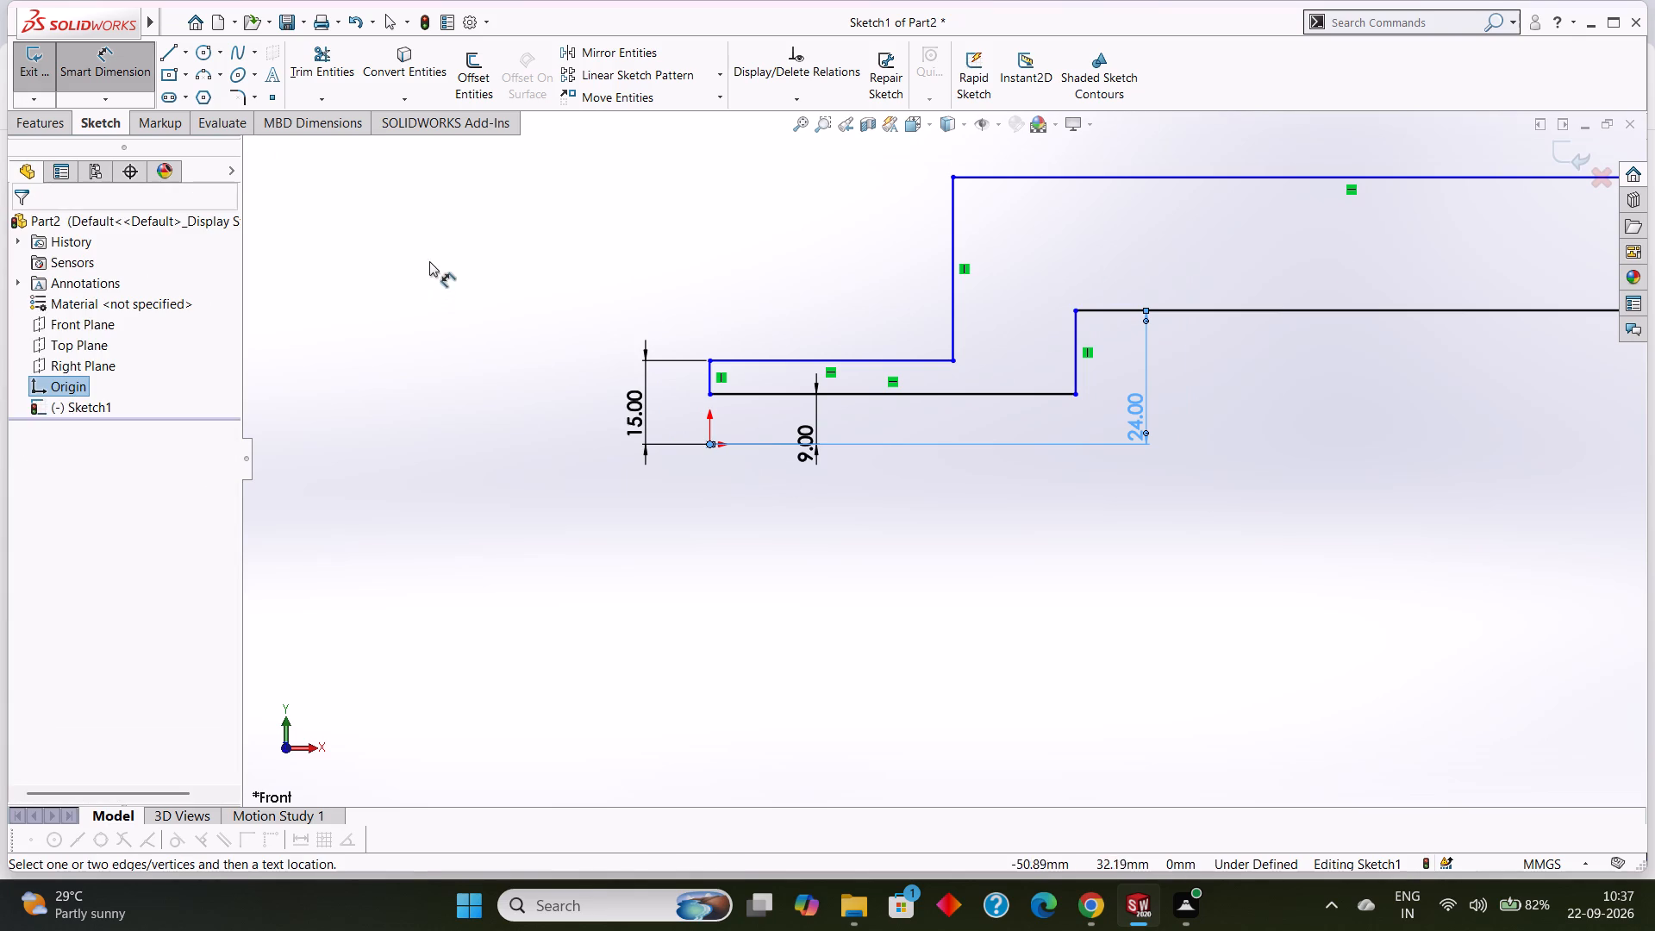
click(1365, 175)
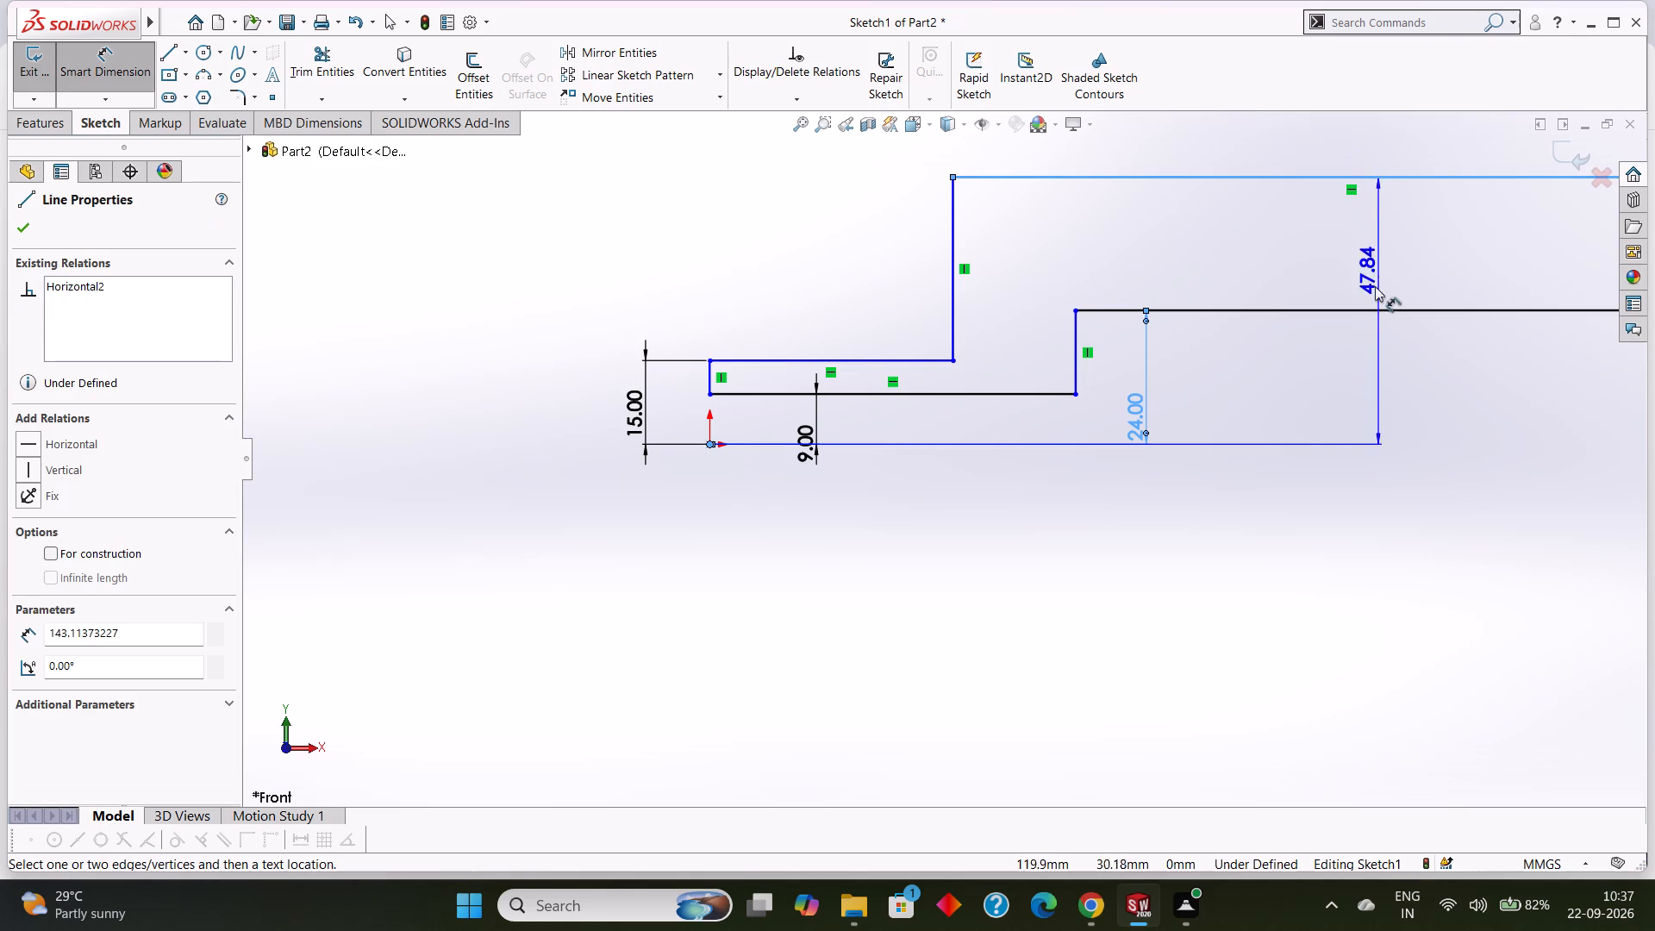
click(1271, 376)
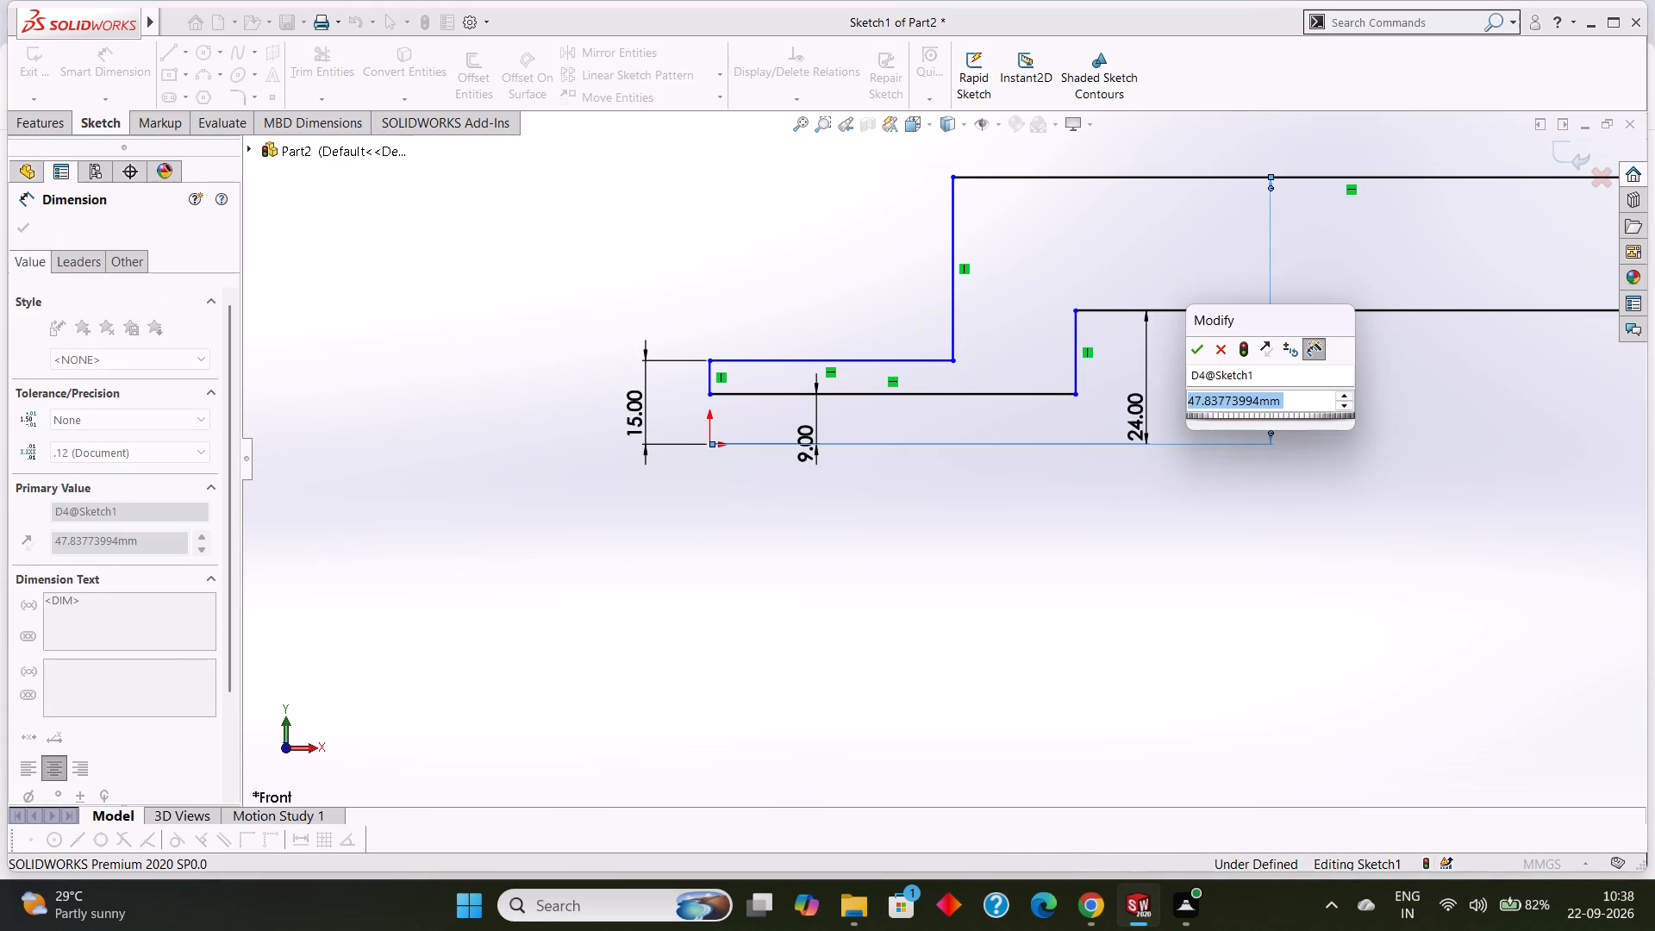
key(3)
key(0)
key(Return)
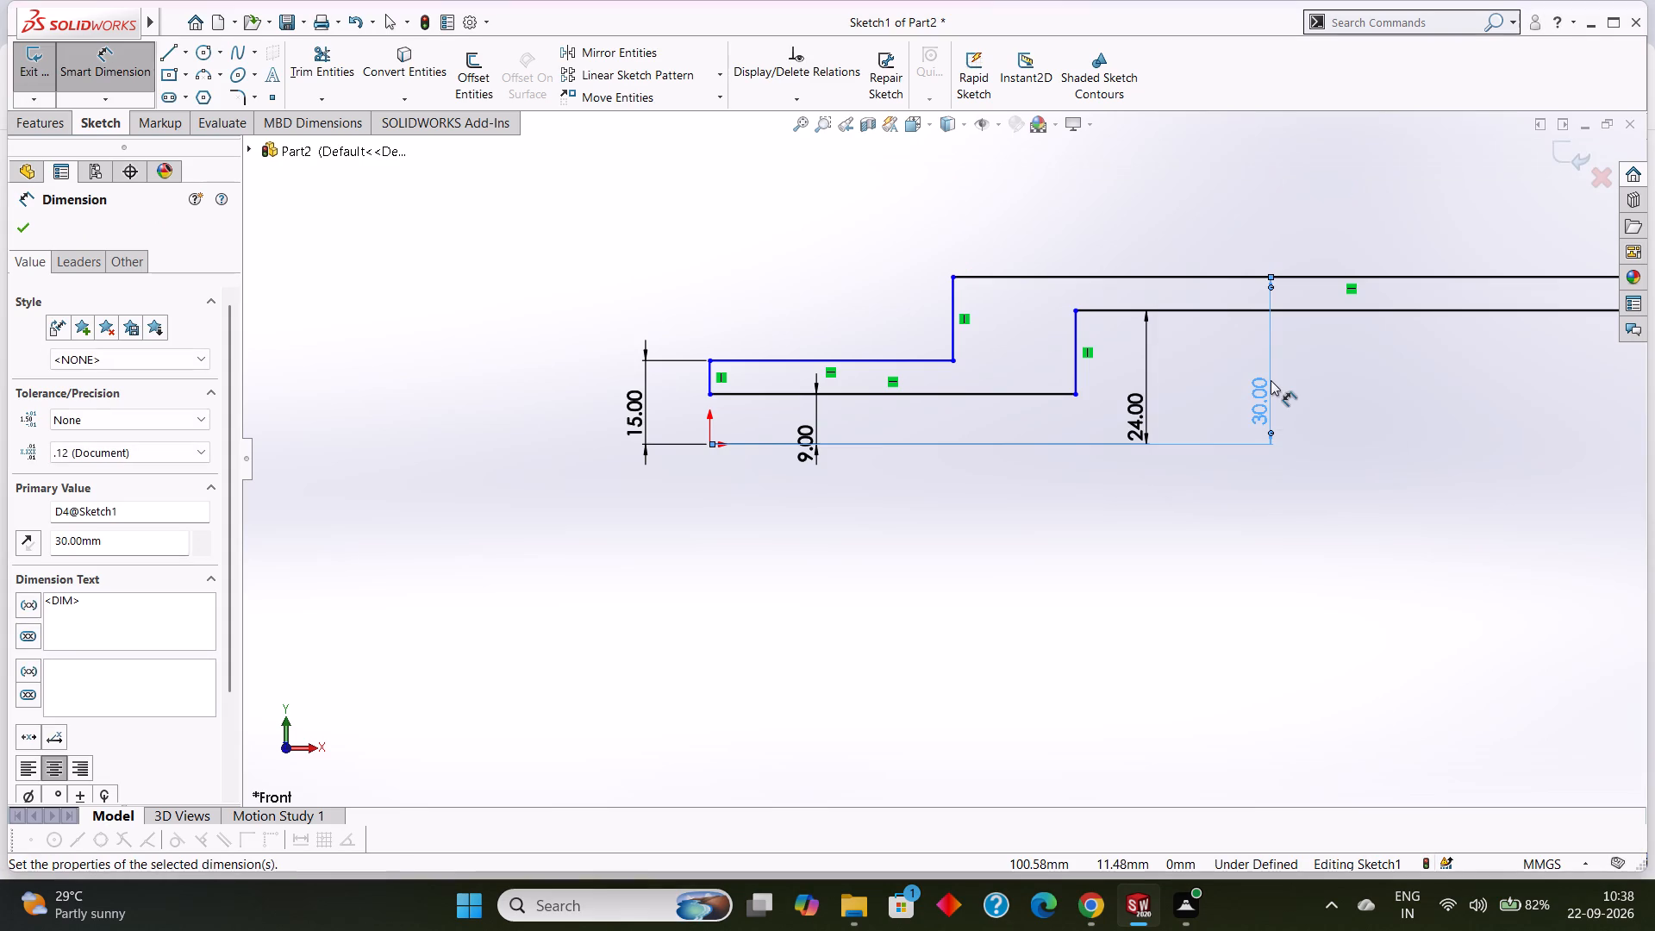
Dimension the outer top corner of the tall end block at a height of 60 mm above the origin.
scroll(1396, 490, up, 6)
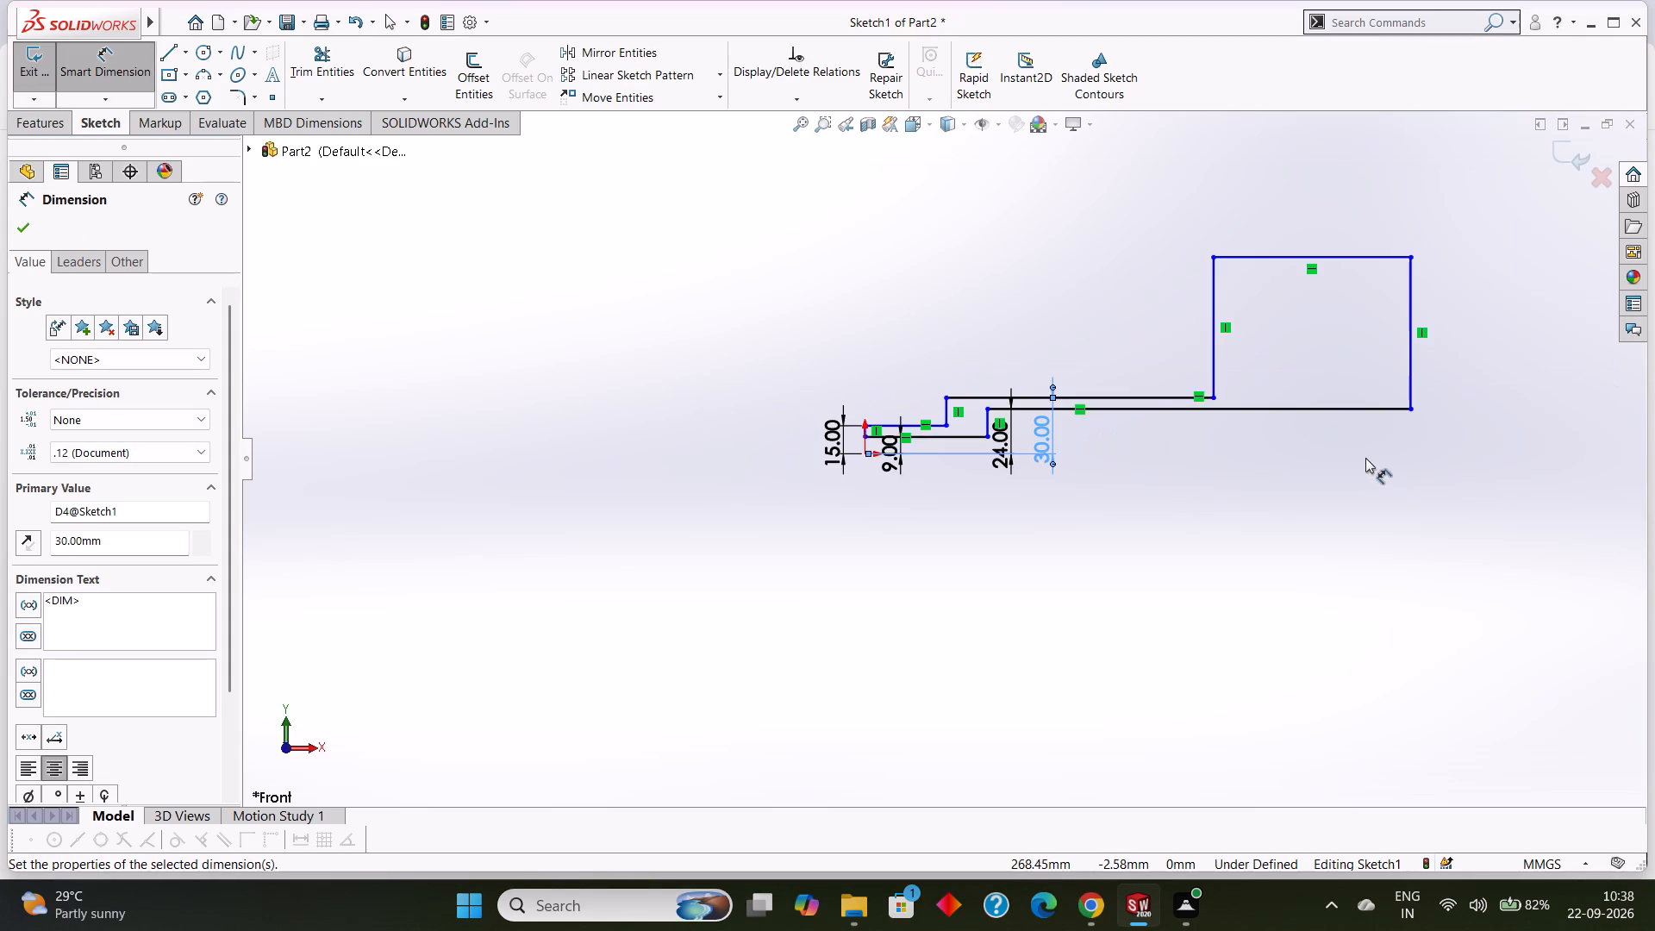
scroll(1358, 458, up, 1)
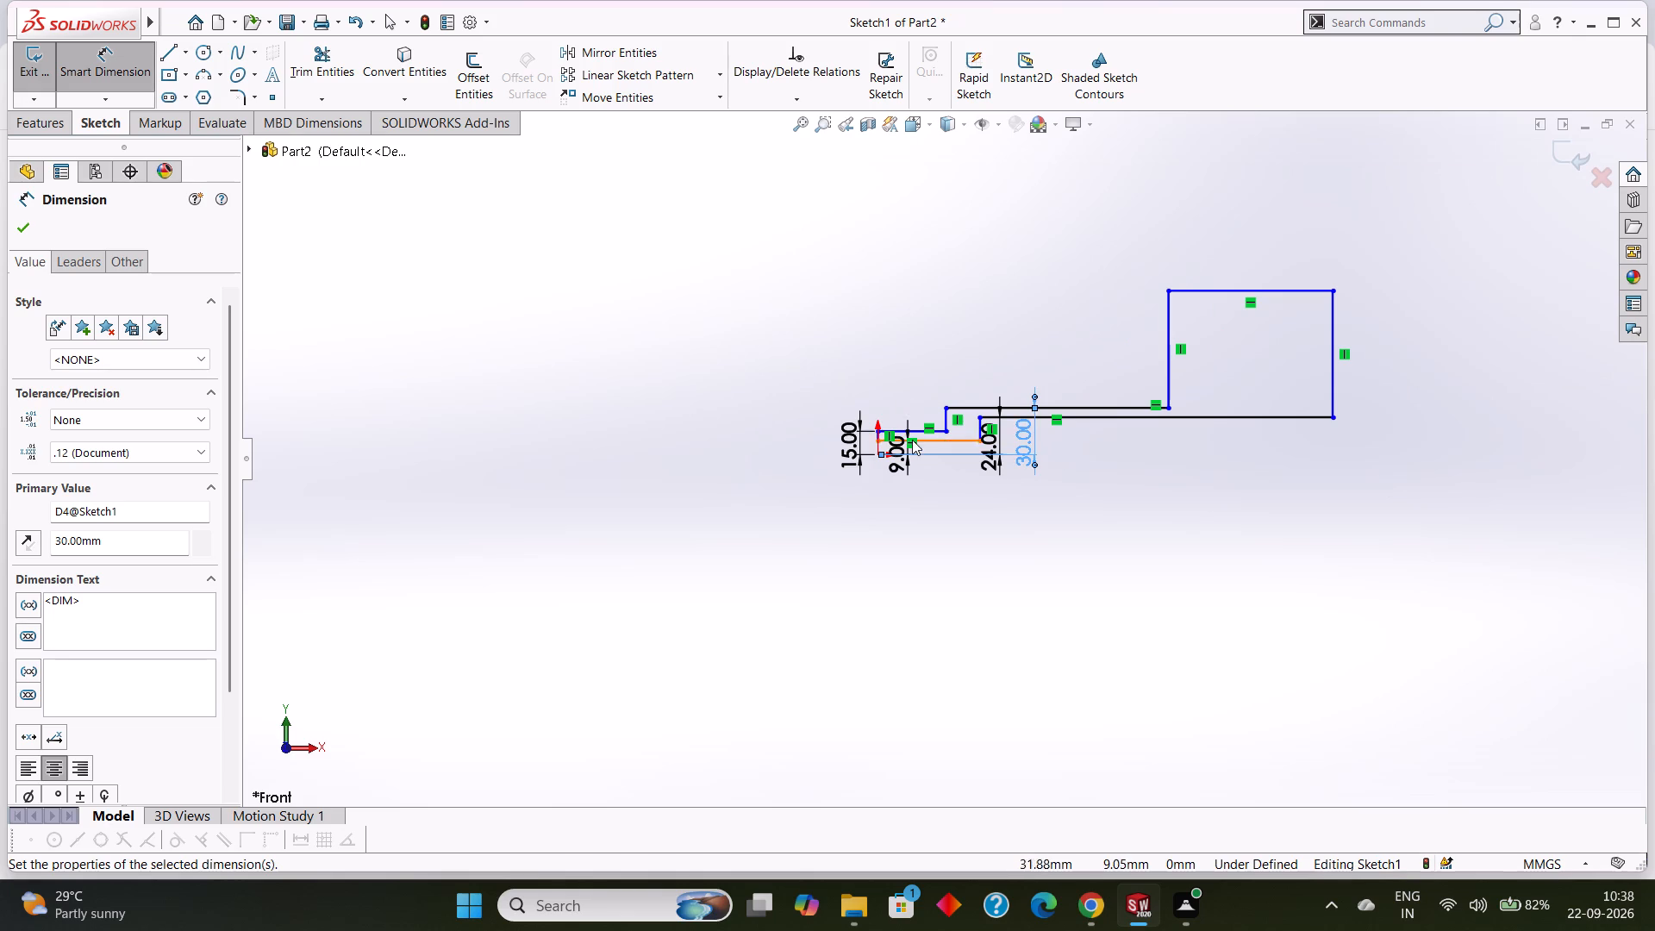
scroll(908, 440, down, 4)
scroll(1059, 493, down, 4)
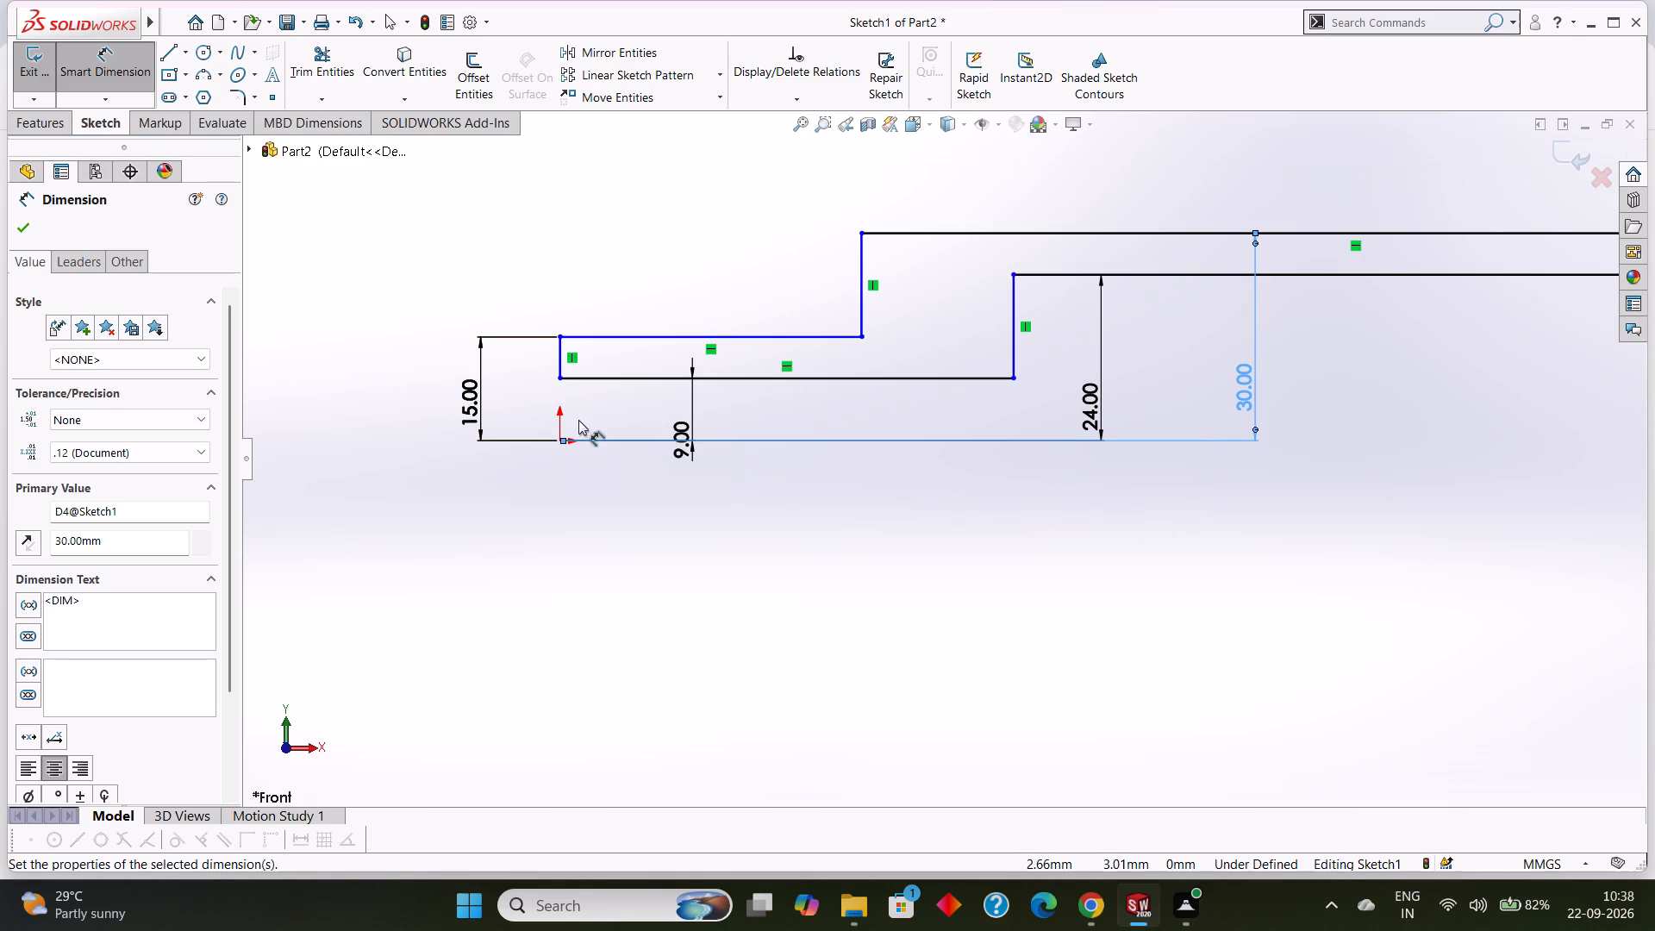
click(558, 442)
scroll(590, 457, up, 5)
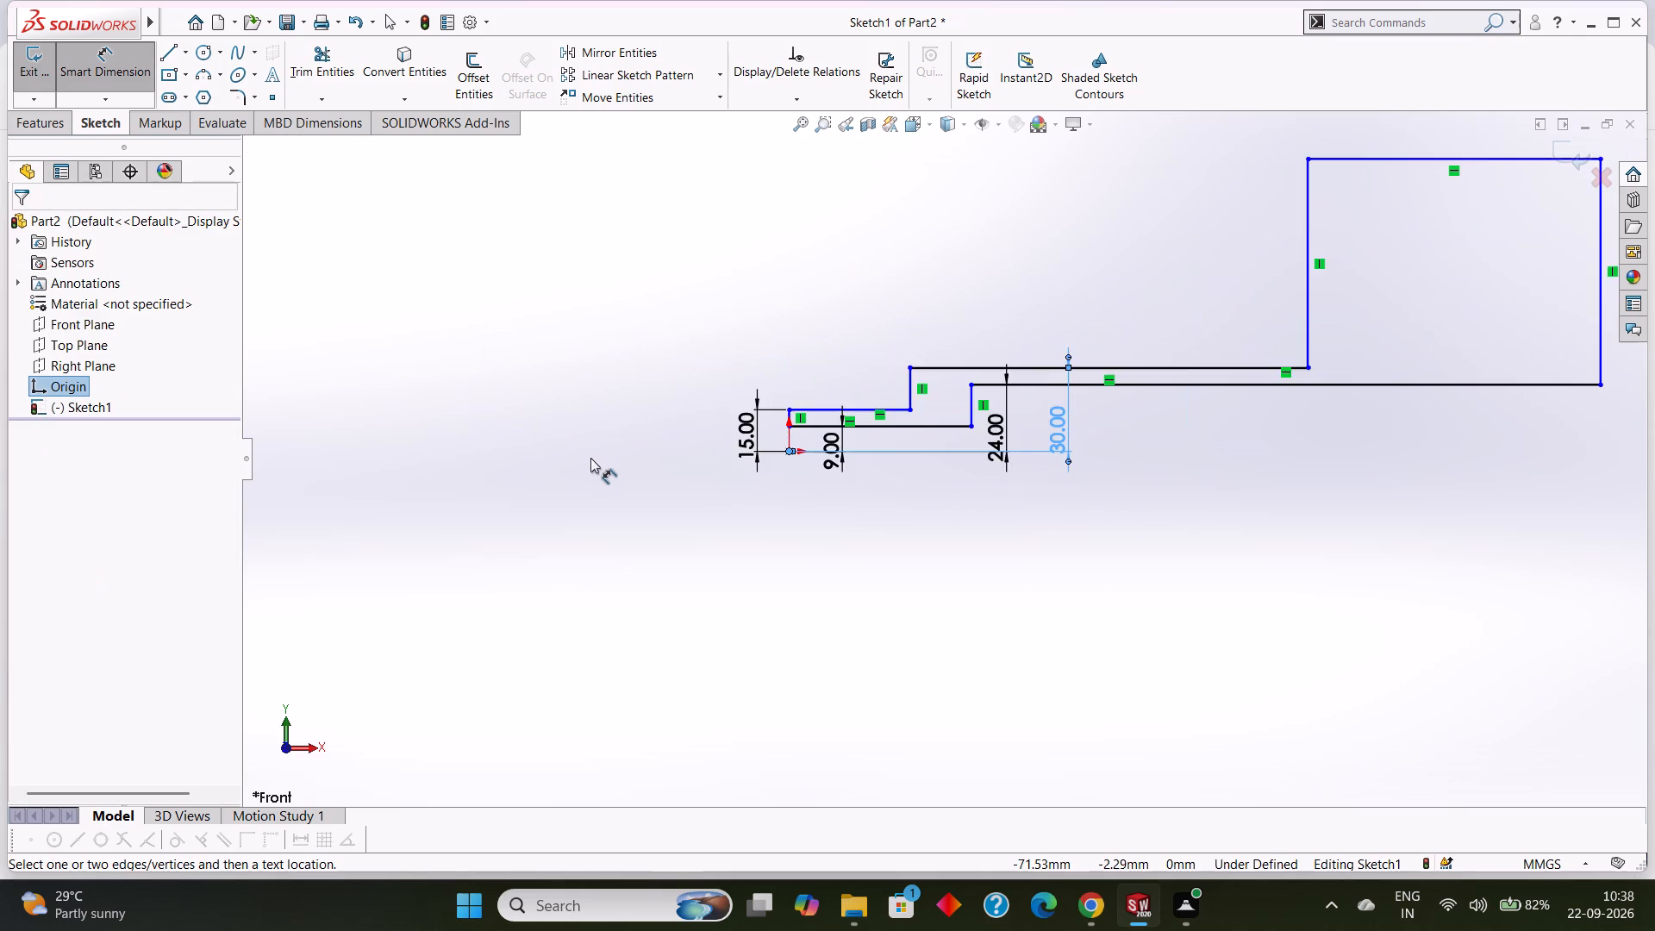
scroll(590, 458, up, 2)
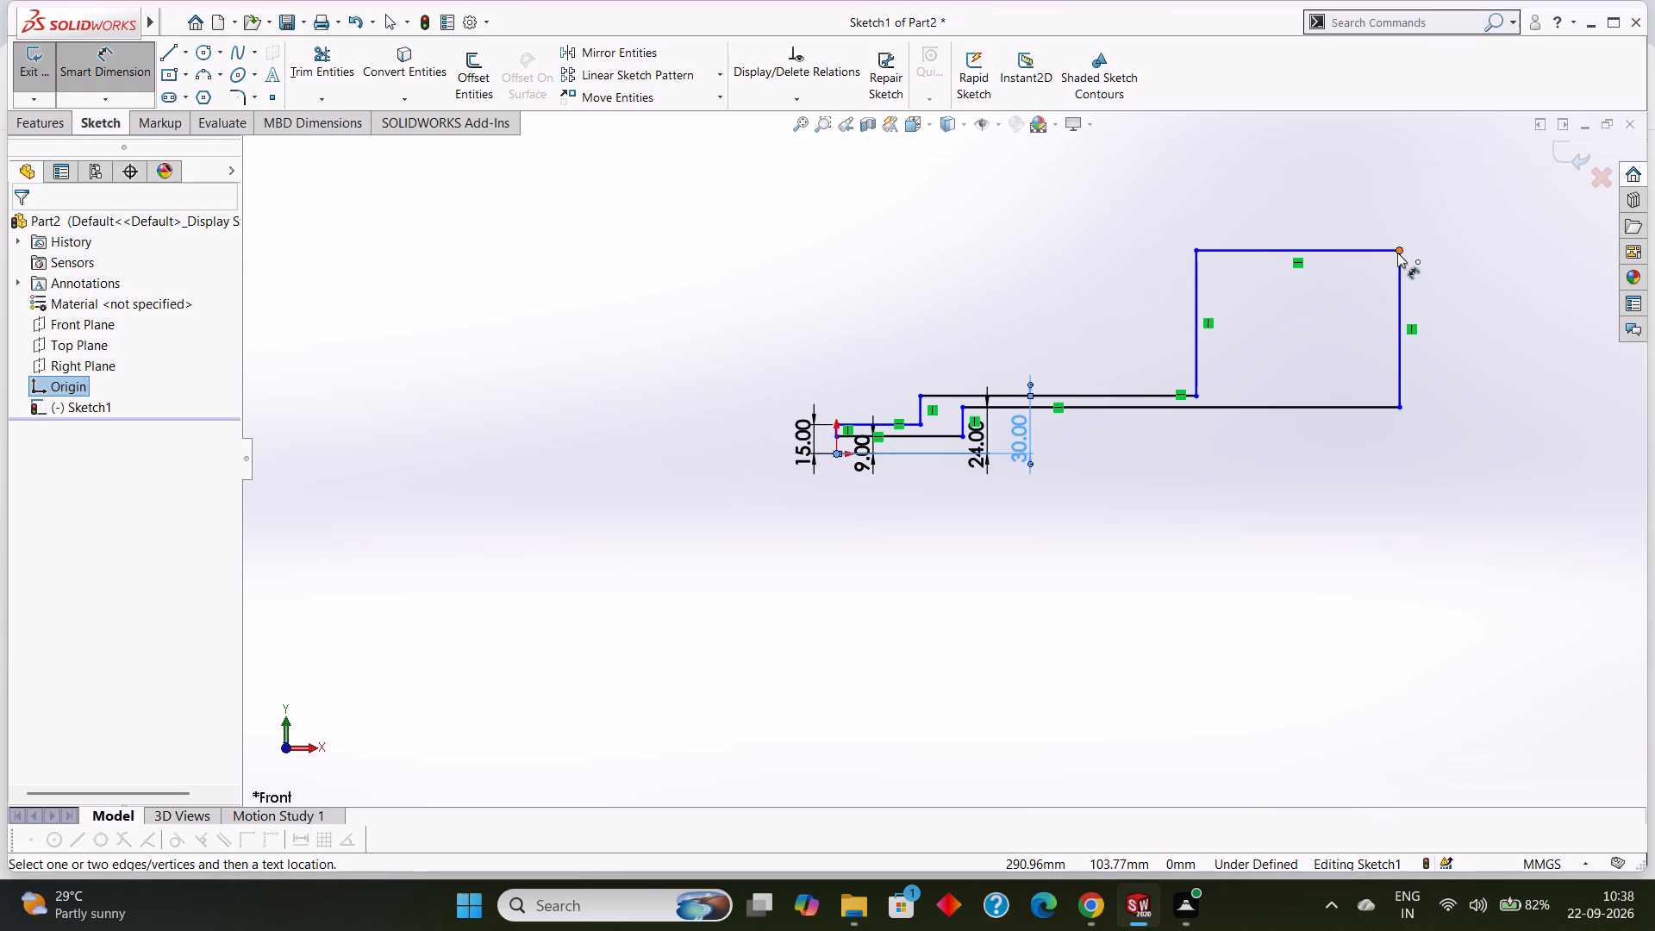
click(1397, 253)
click(1448, 368)
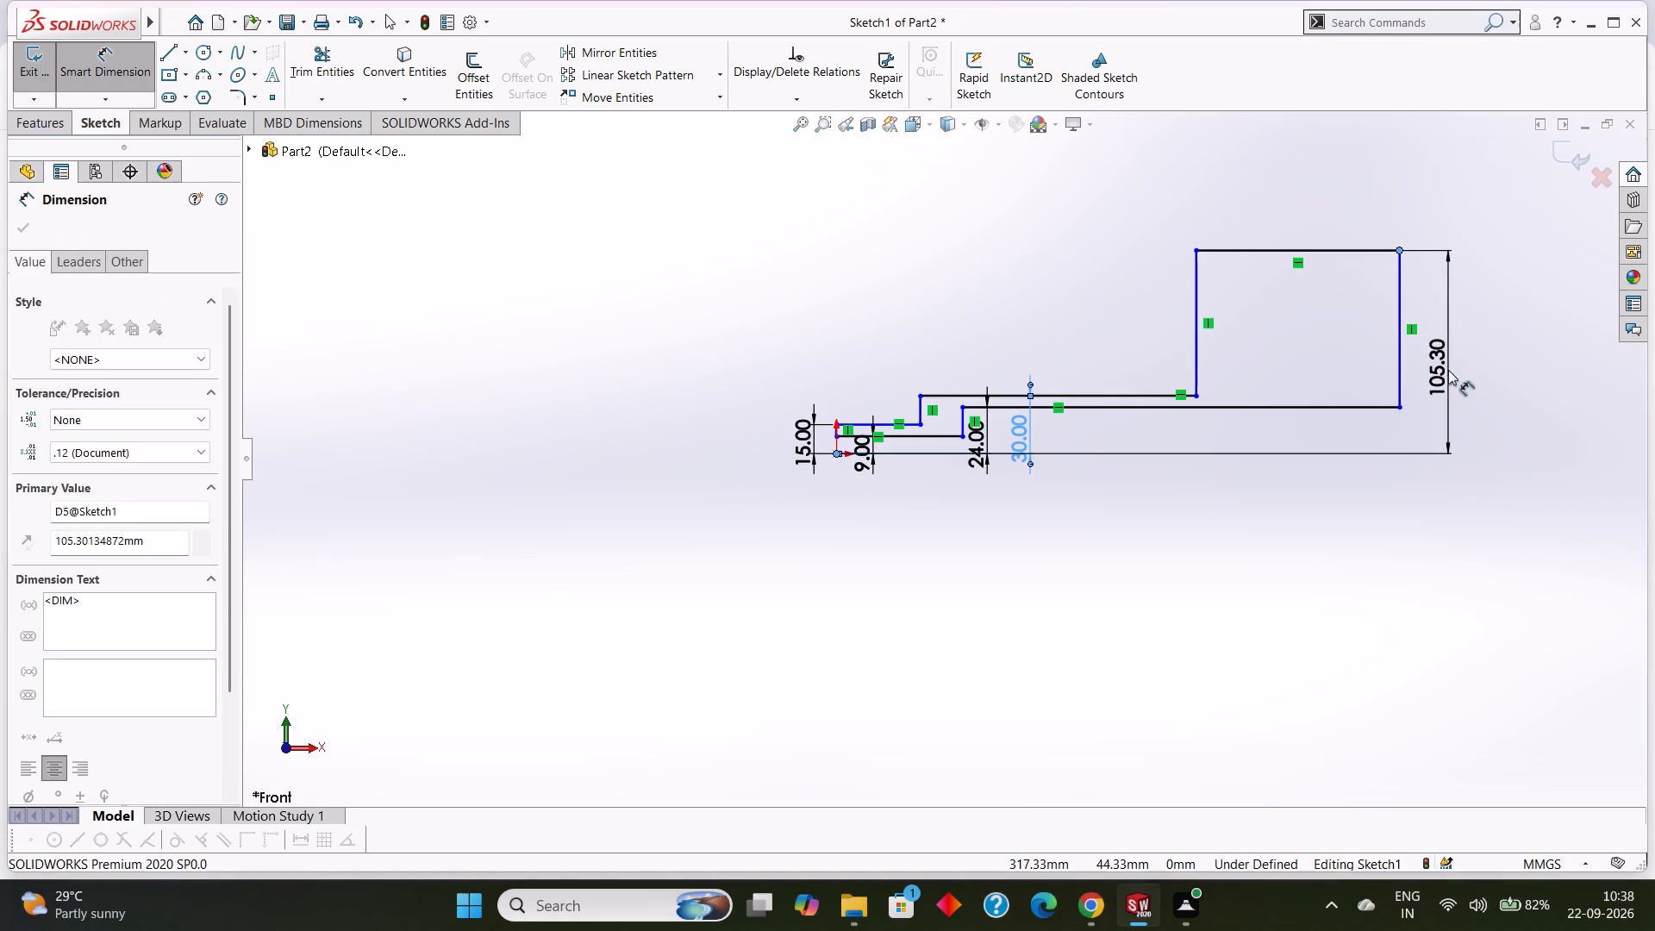
key(6)
key(0)
key(Return)
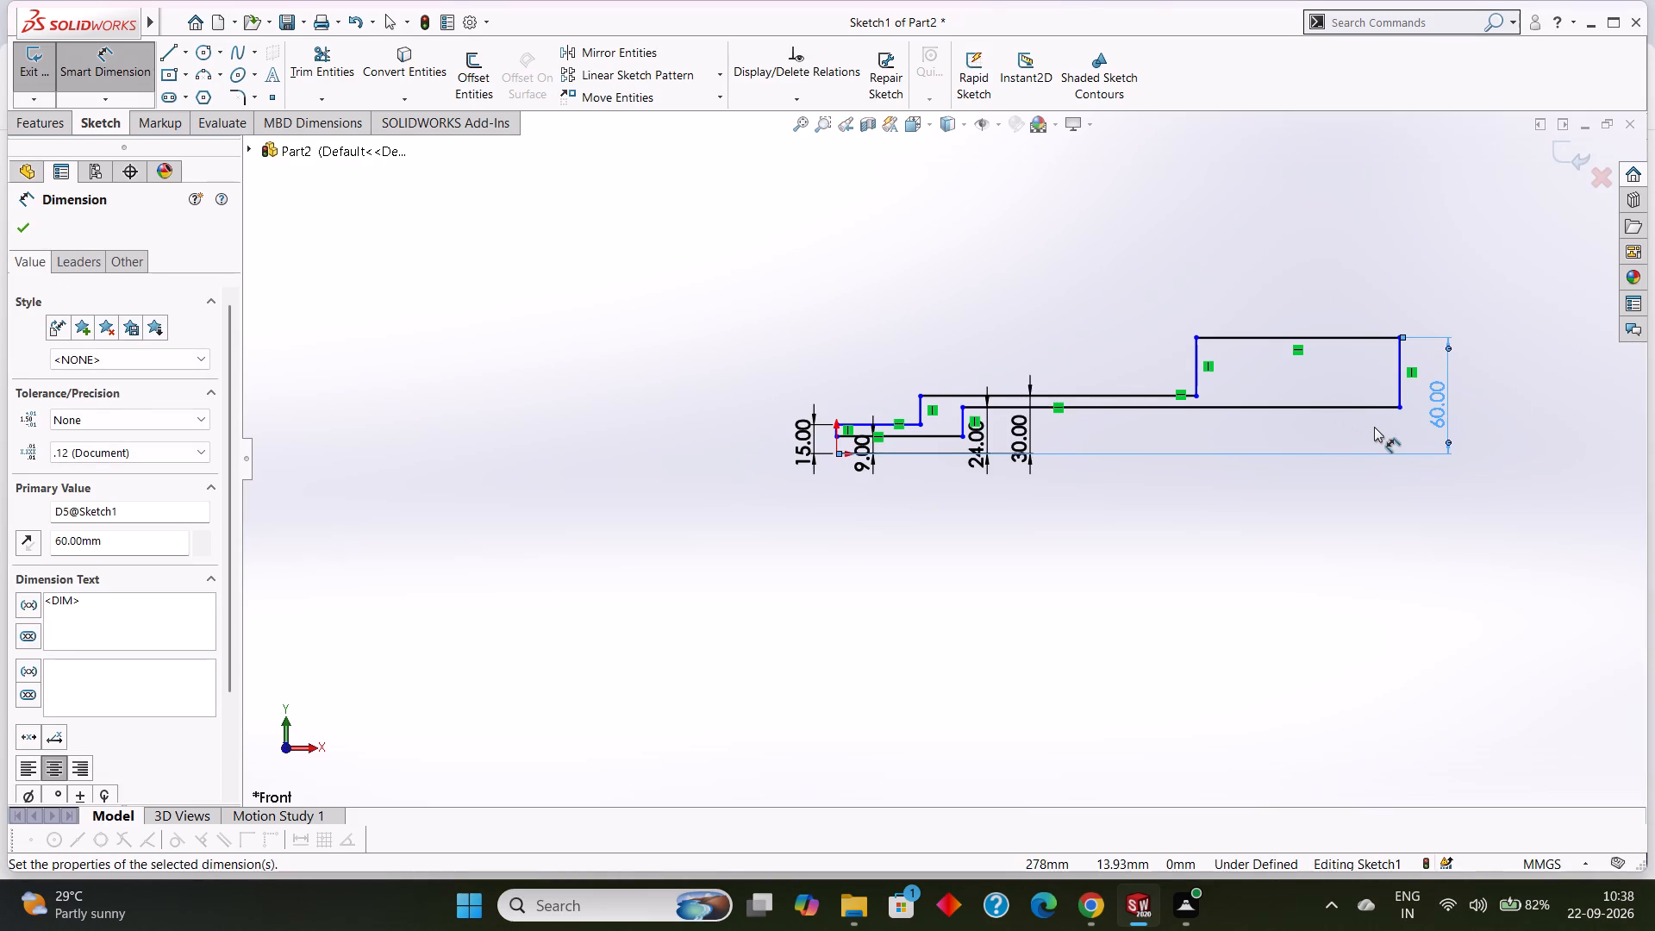
Dimension the top line of the tall end block at 20 mm long.
scroll(1374, 427, up, 4)
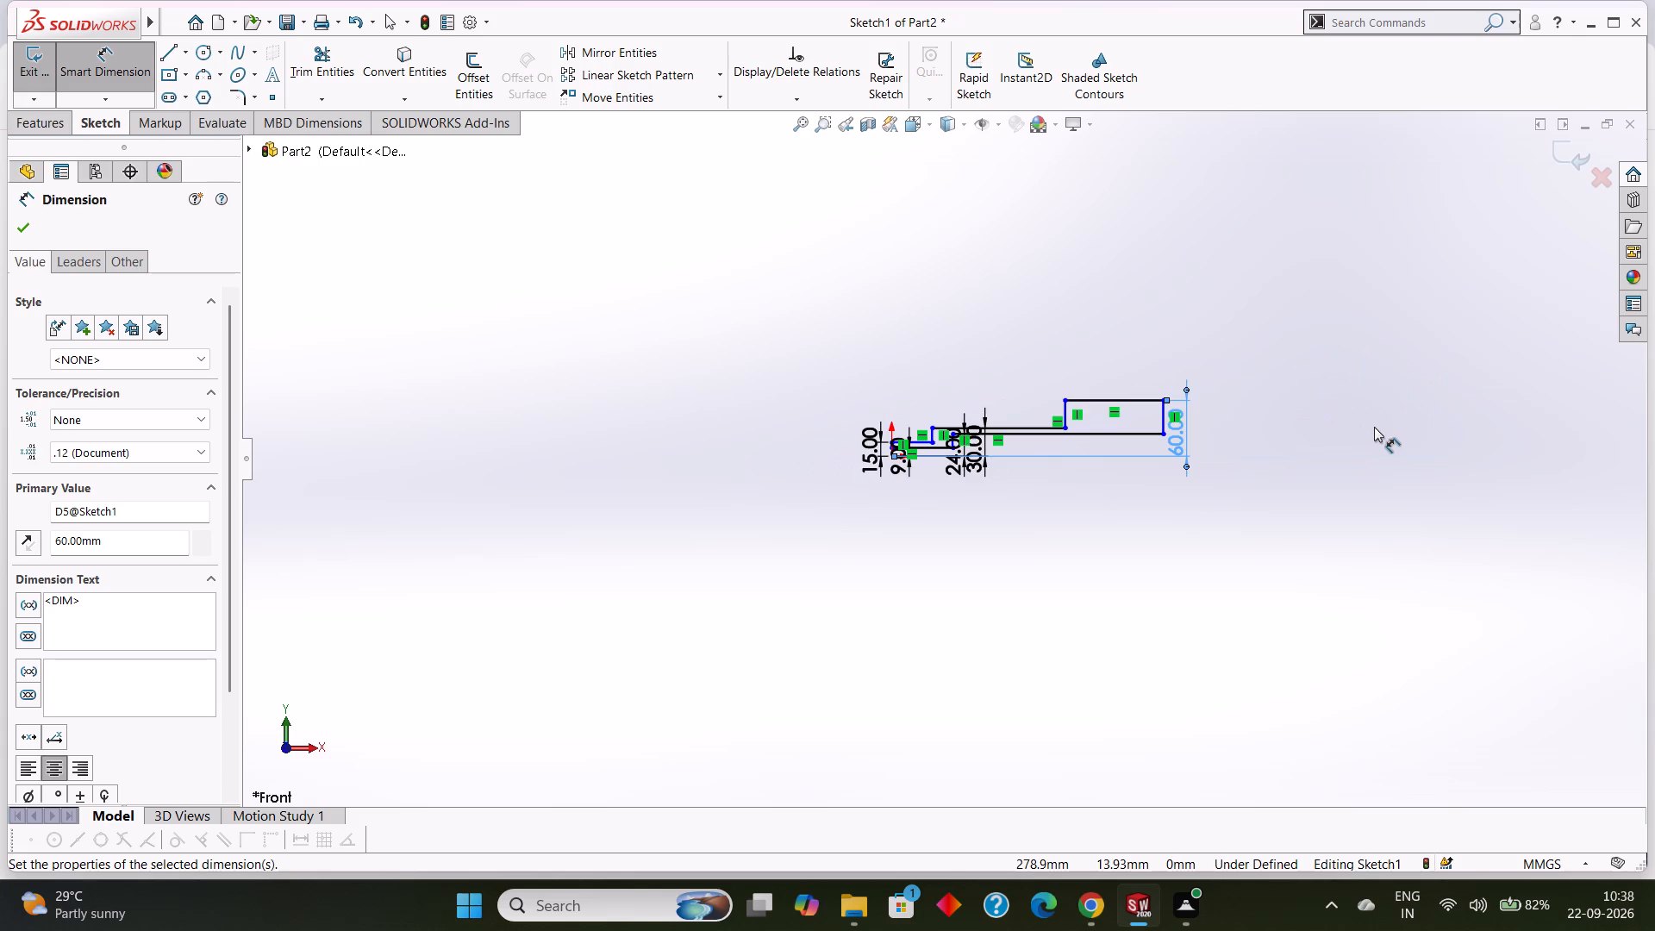
click(1131, 397)
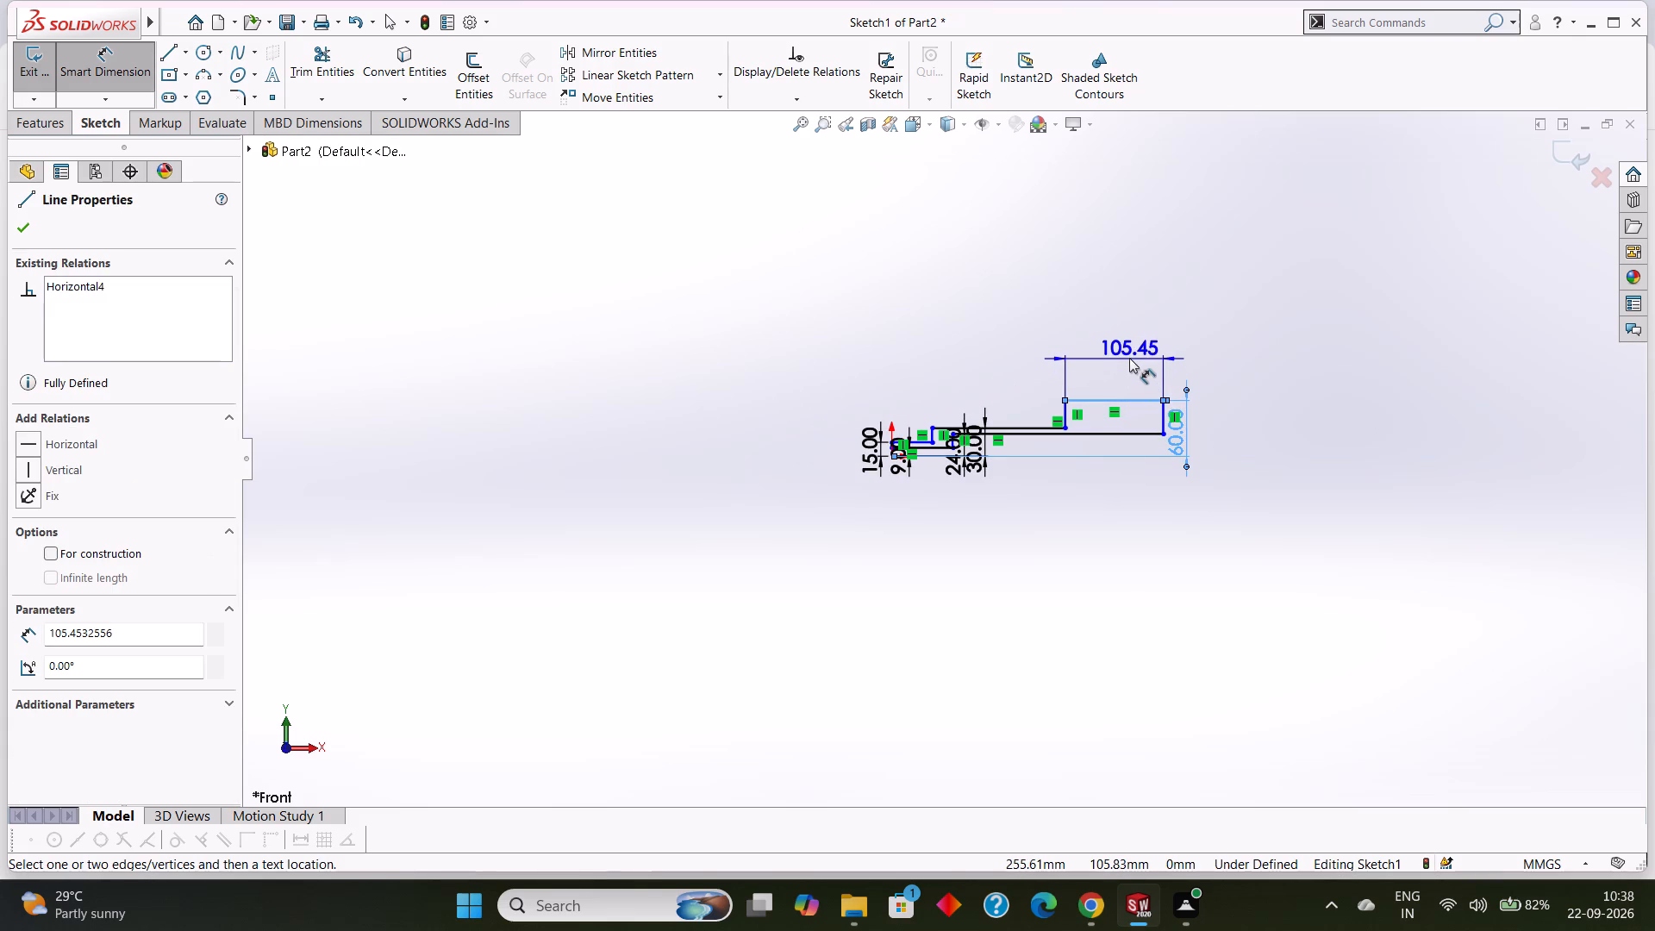
click(1129, 358)
text(20)
key(Return)
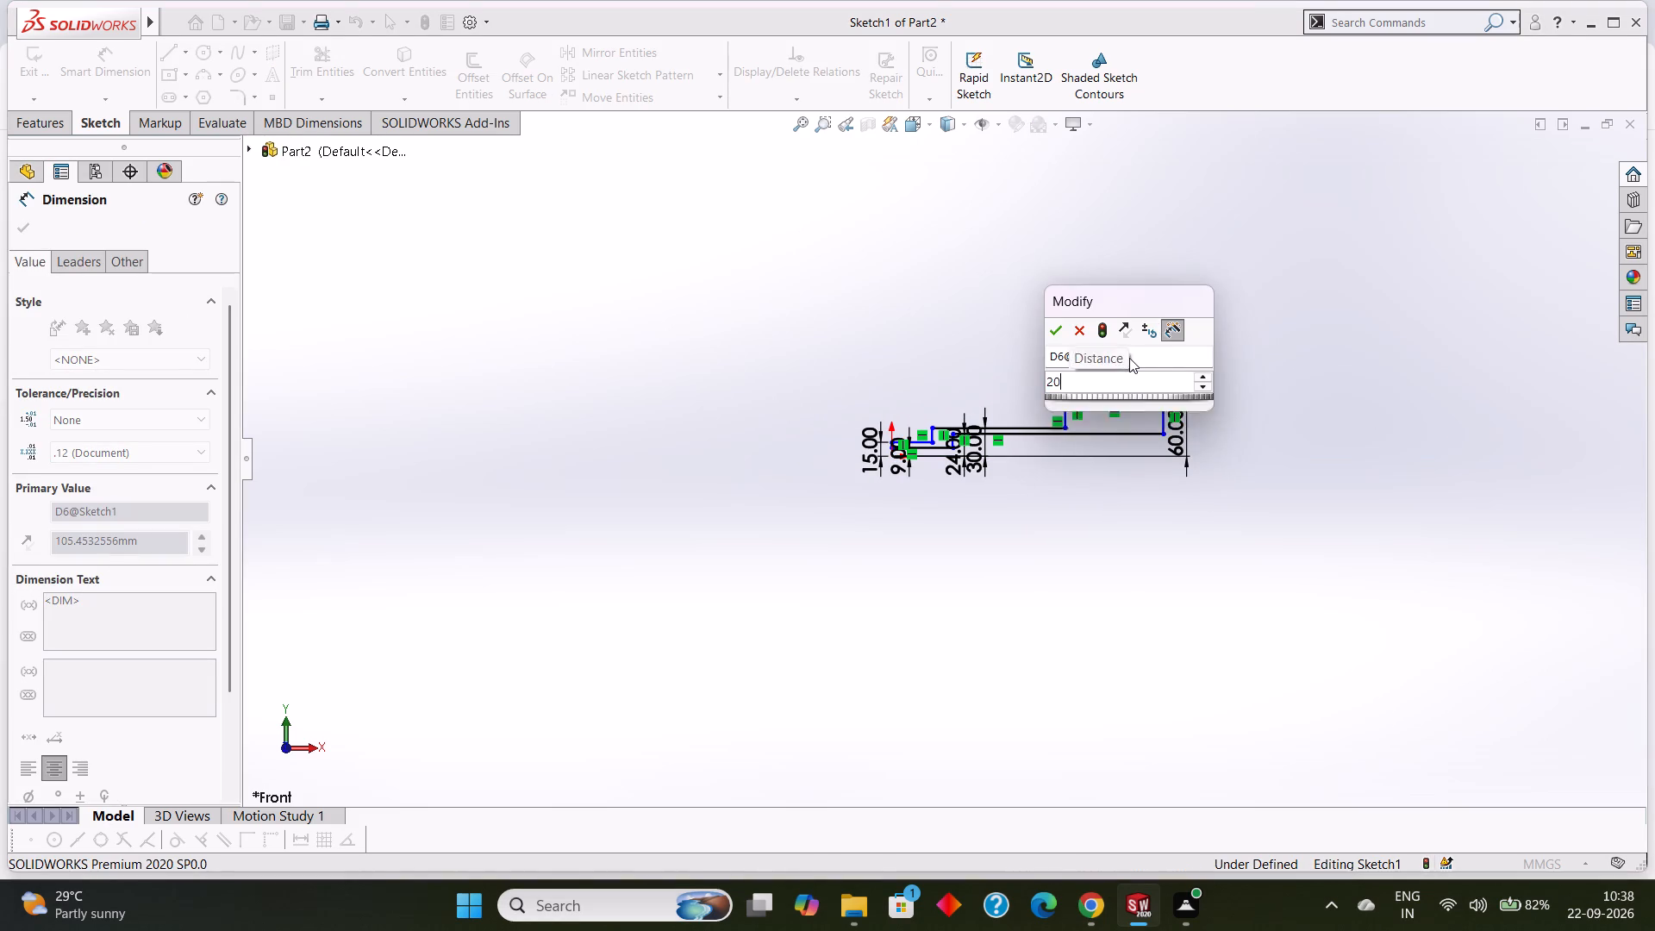
Dimension the profile's overall horizontal length at 202 mm, from the end corner above the origin to the tall block's outer top corner.
scroll(980, 397, down, 3)
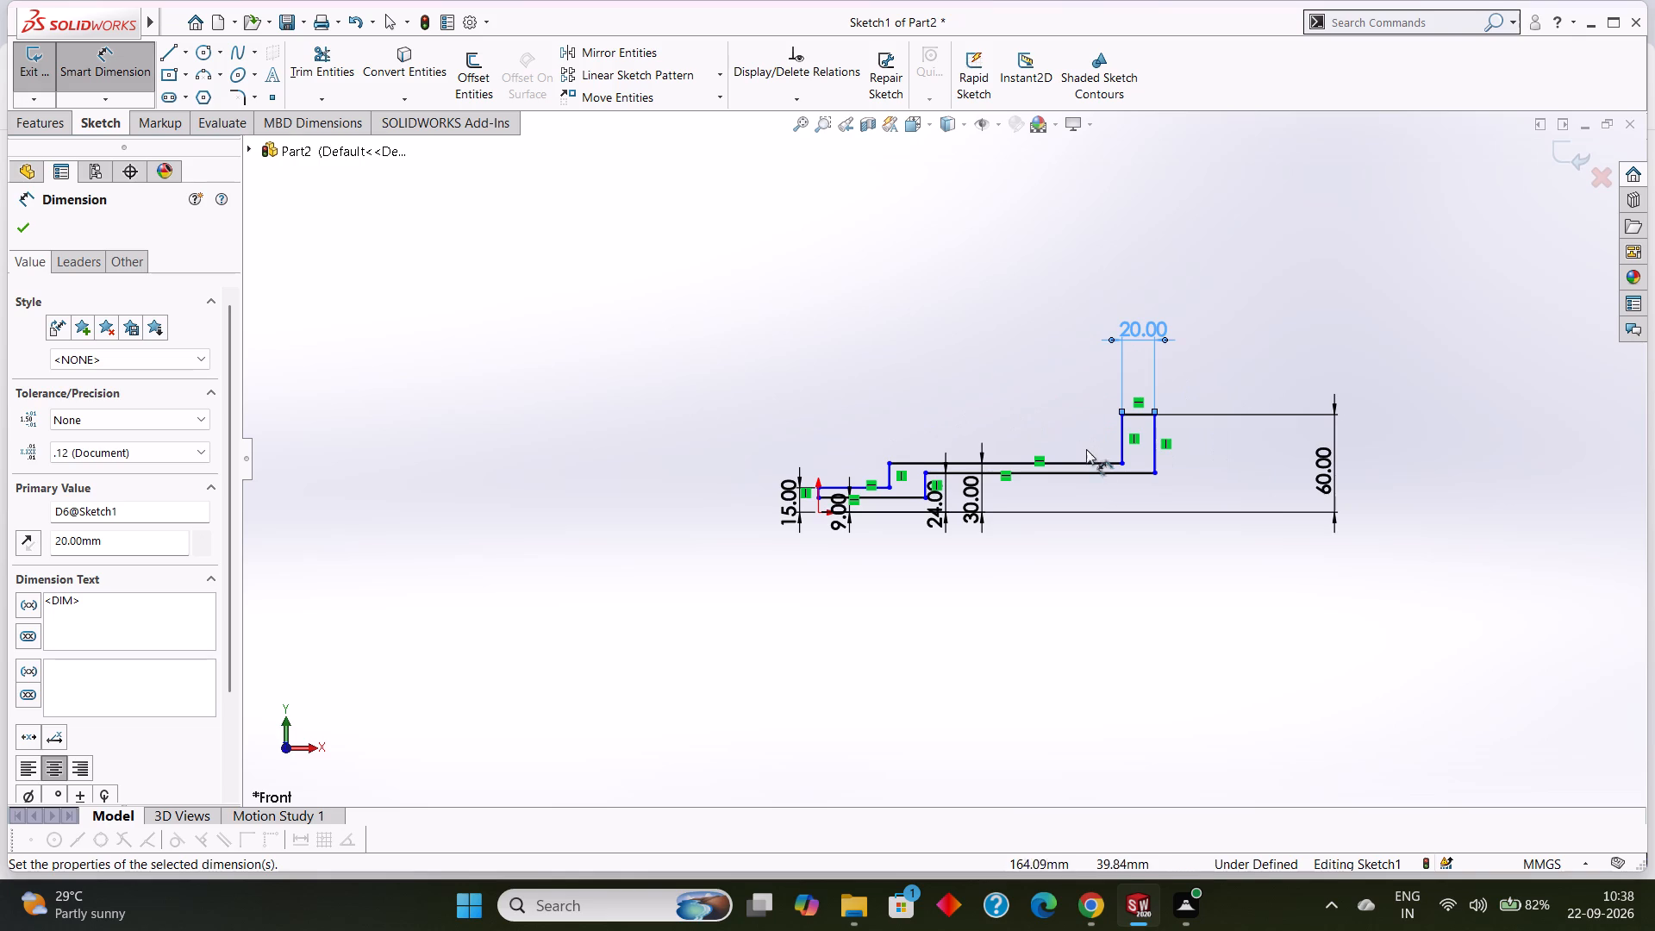
scroll(1089, 453, down, 1)
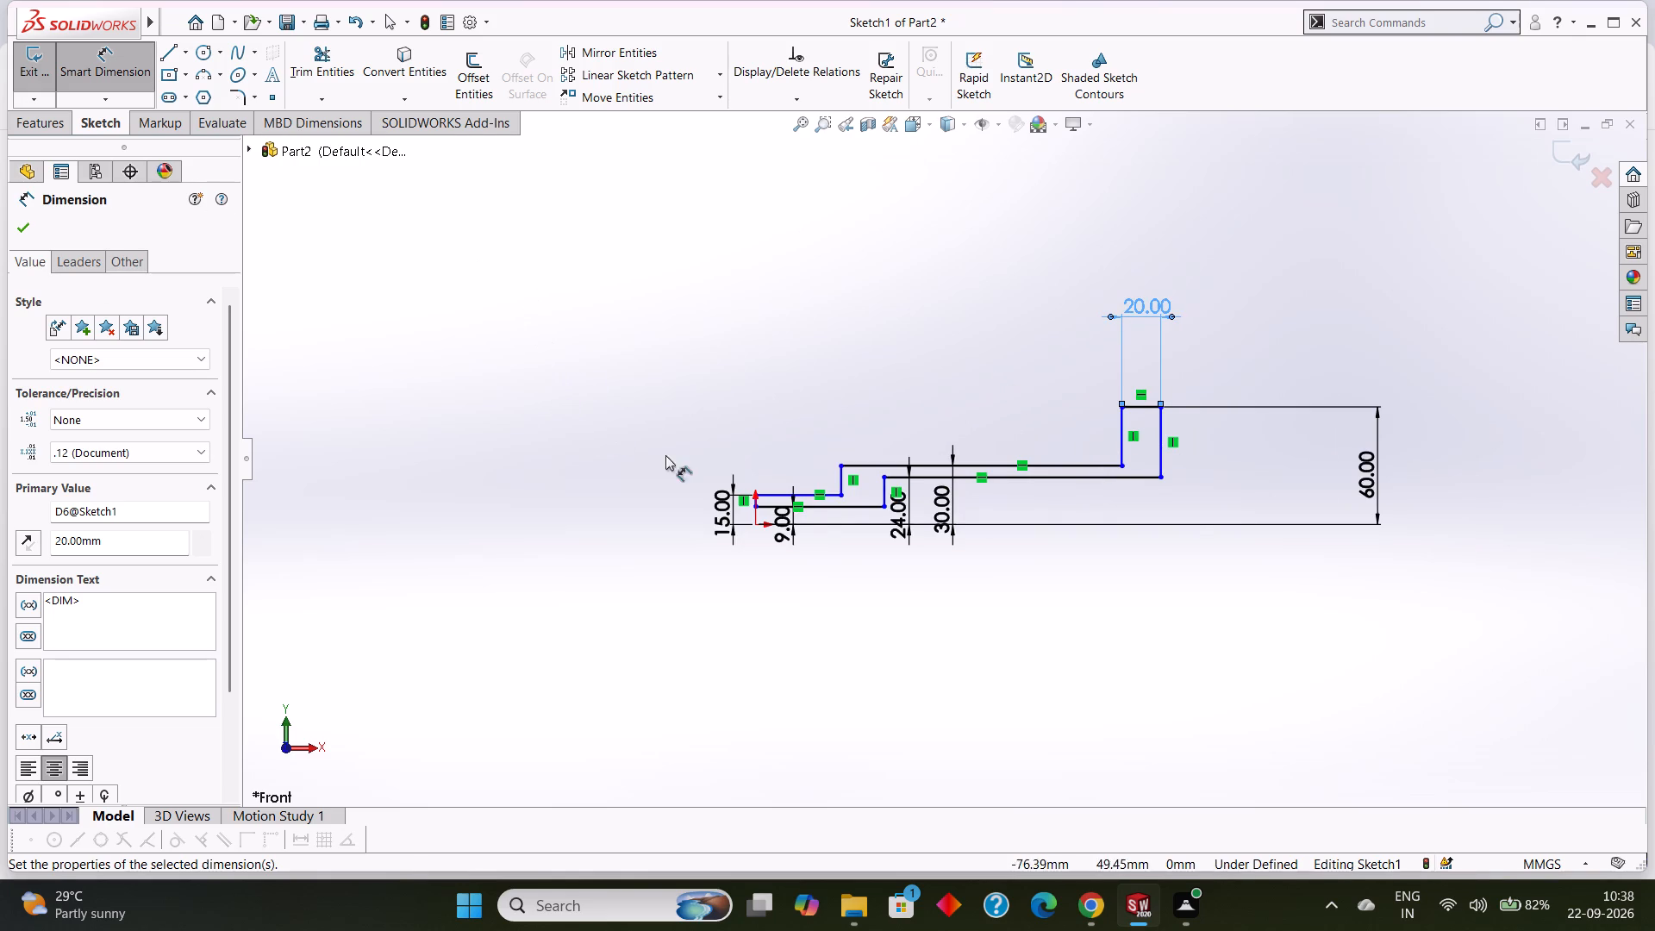
scroll(777, 537, down, 1)
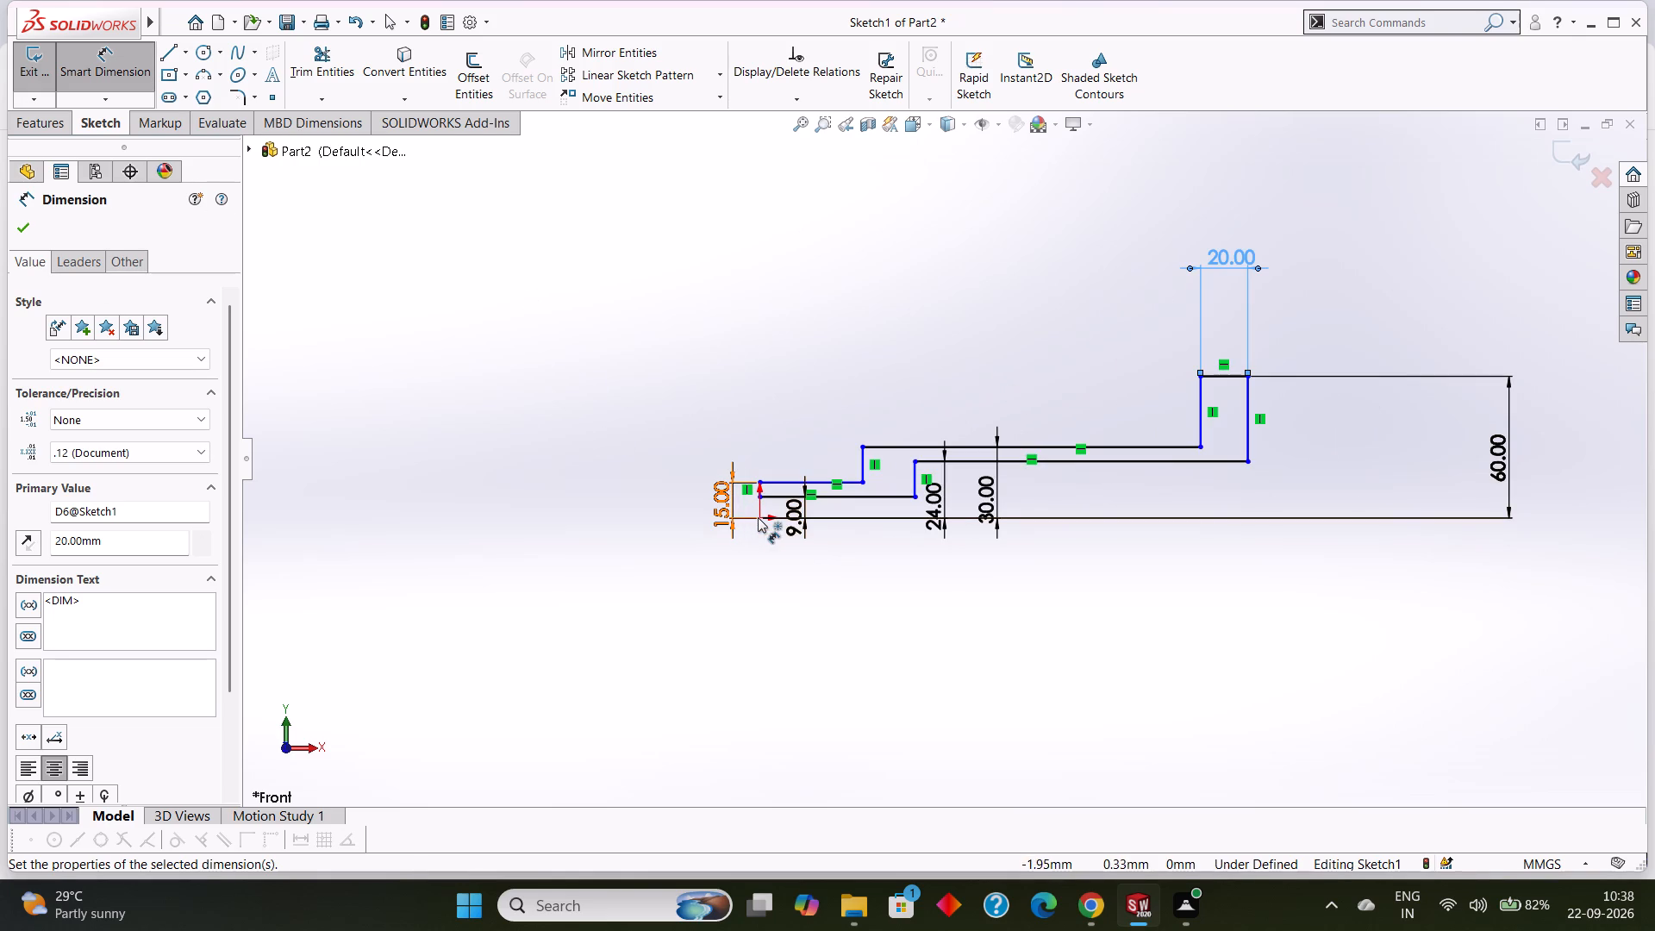
click(759, 483)
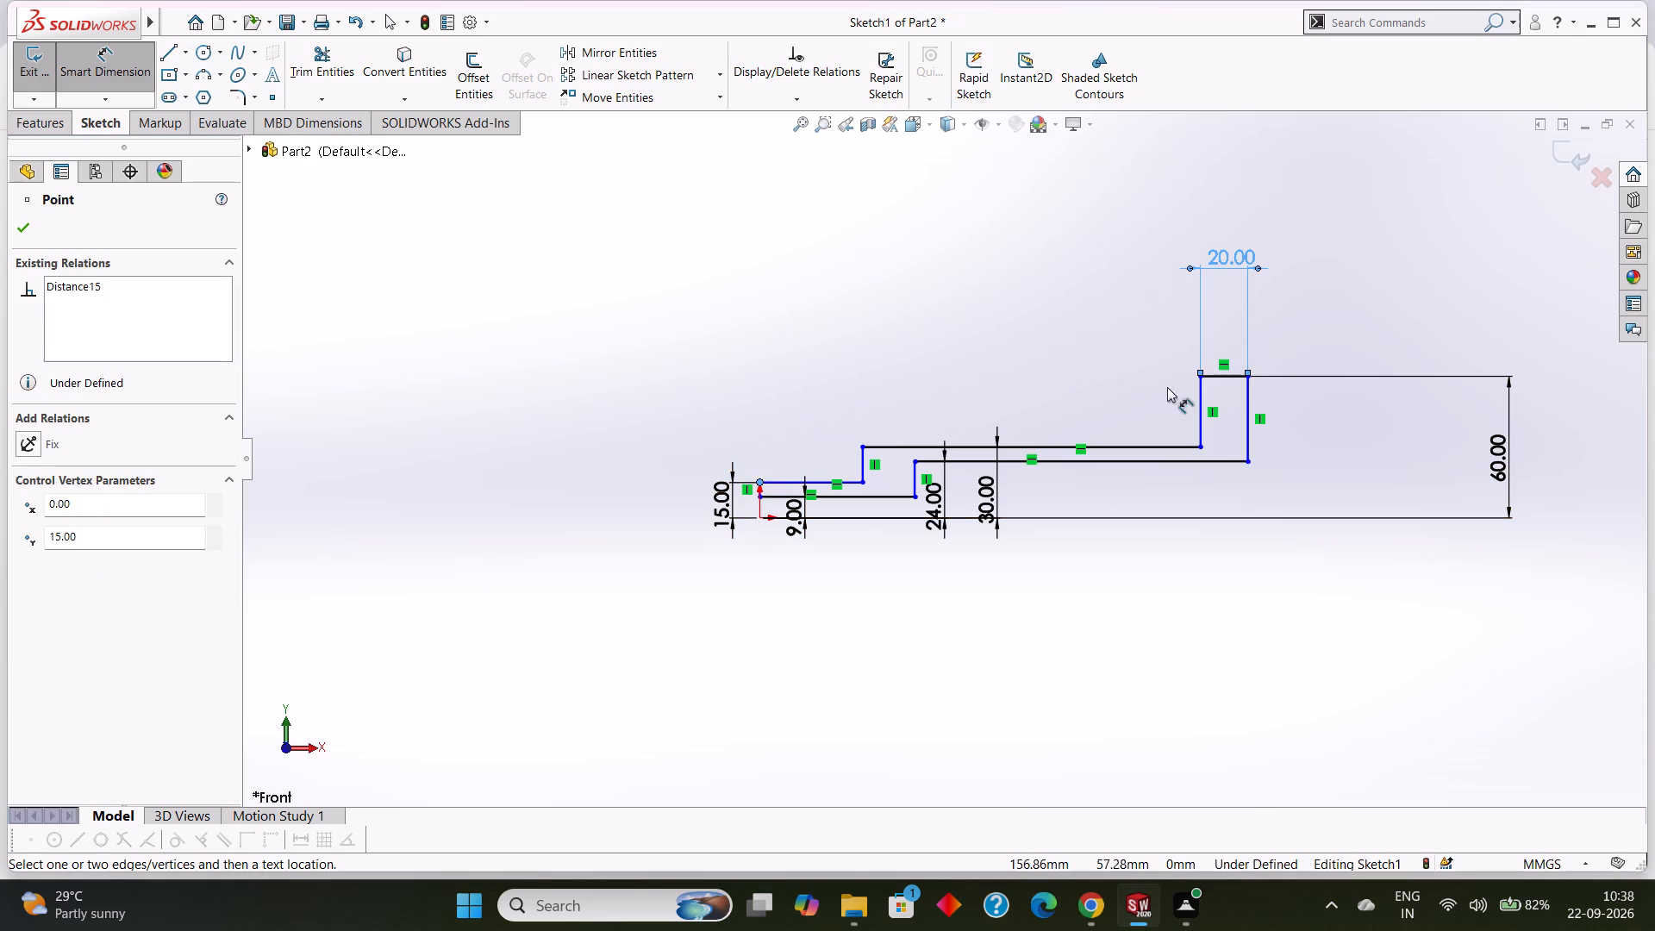
click(1250, 378)
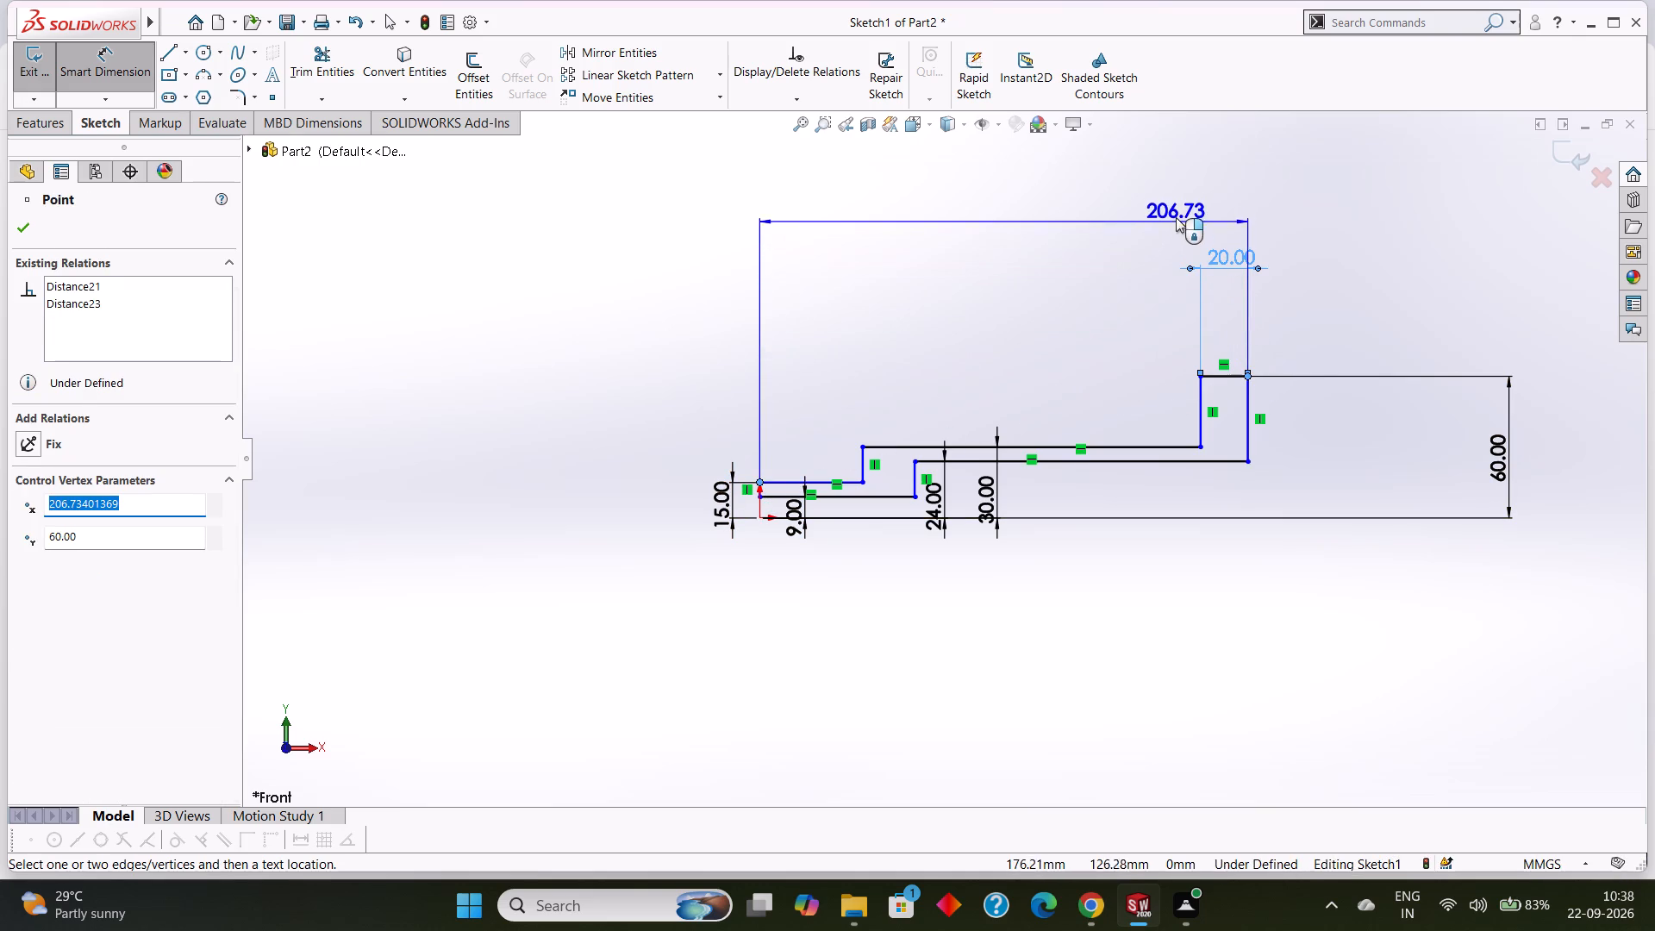
click(1174, 203)
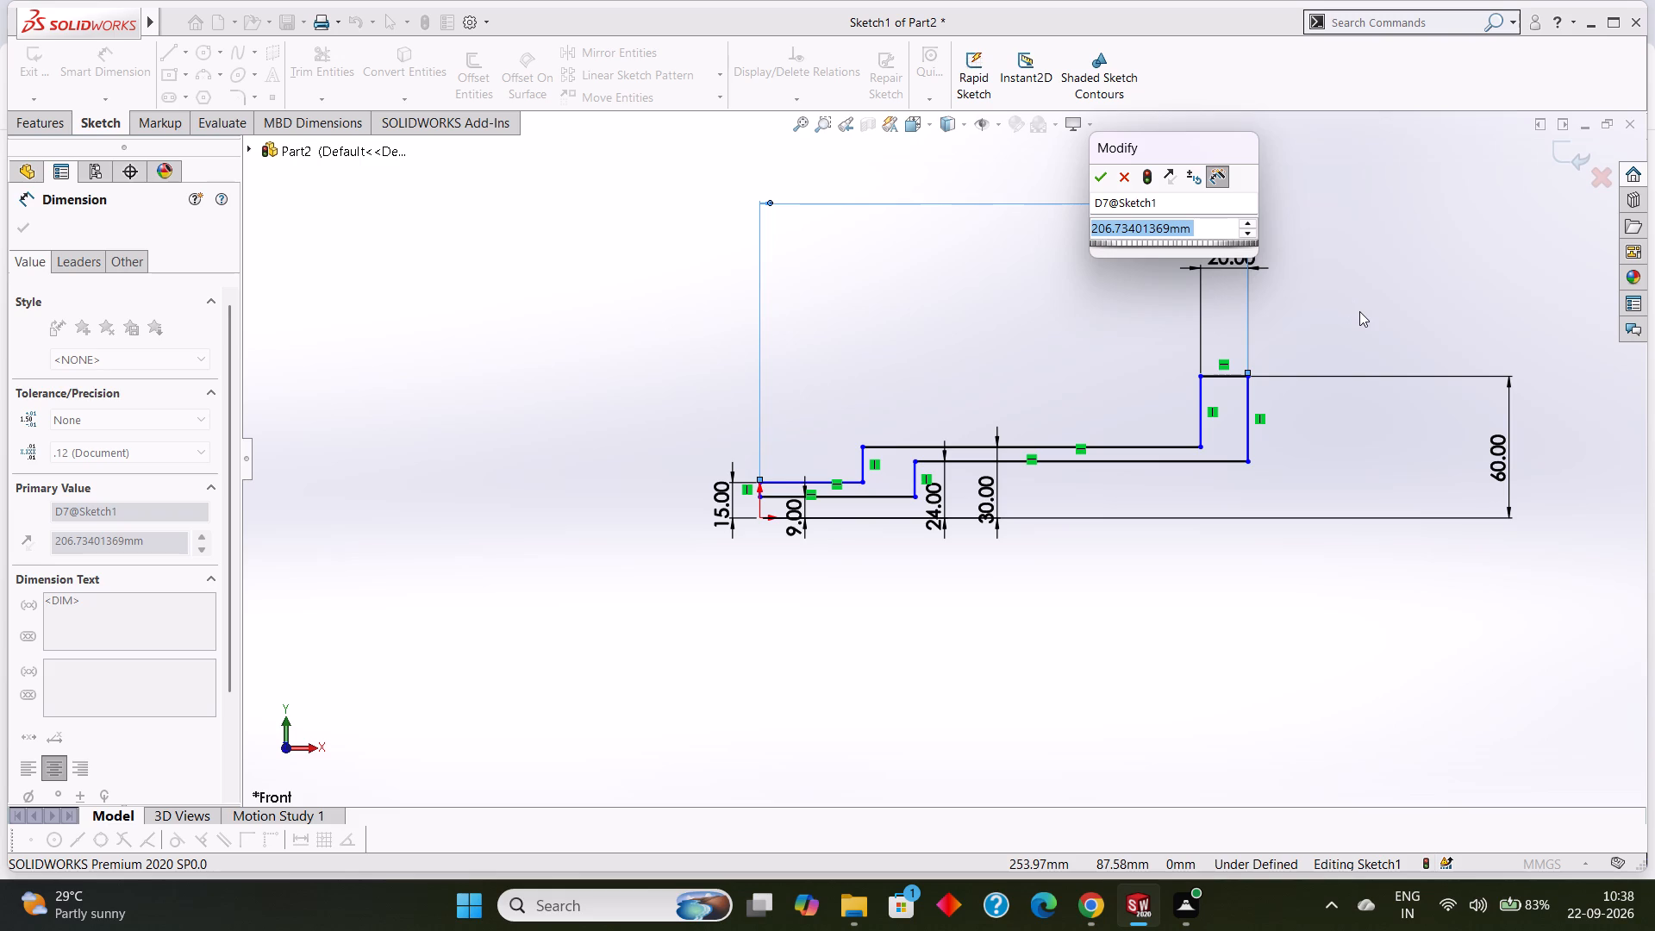
text(202)
key(Return)
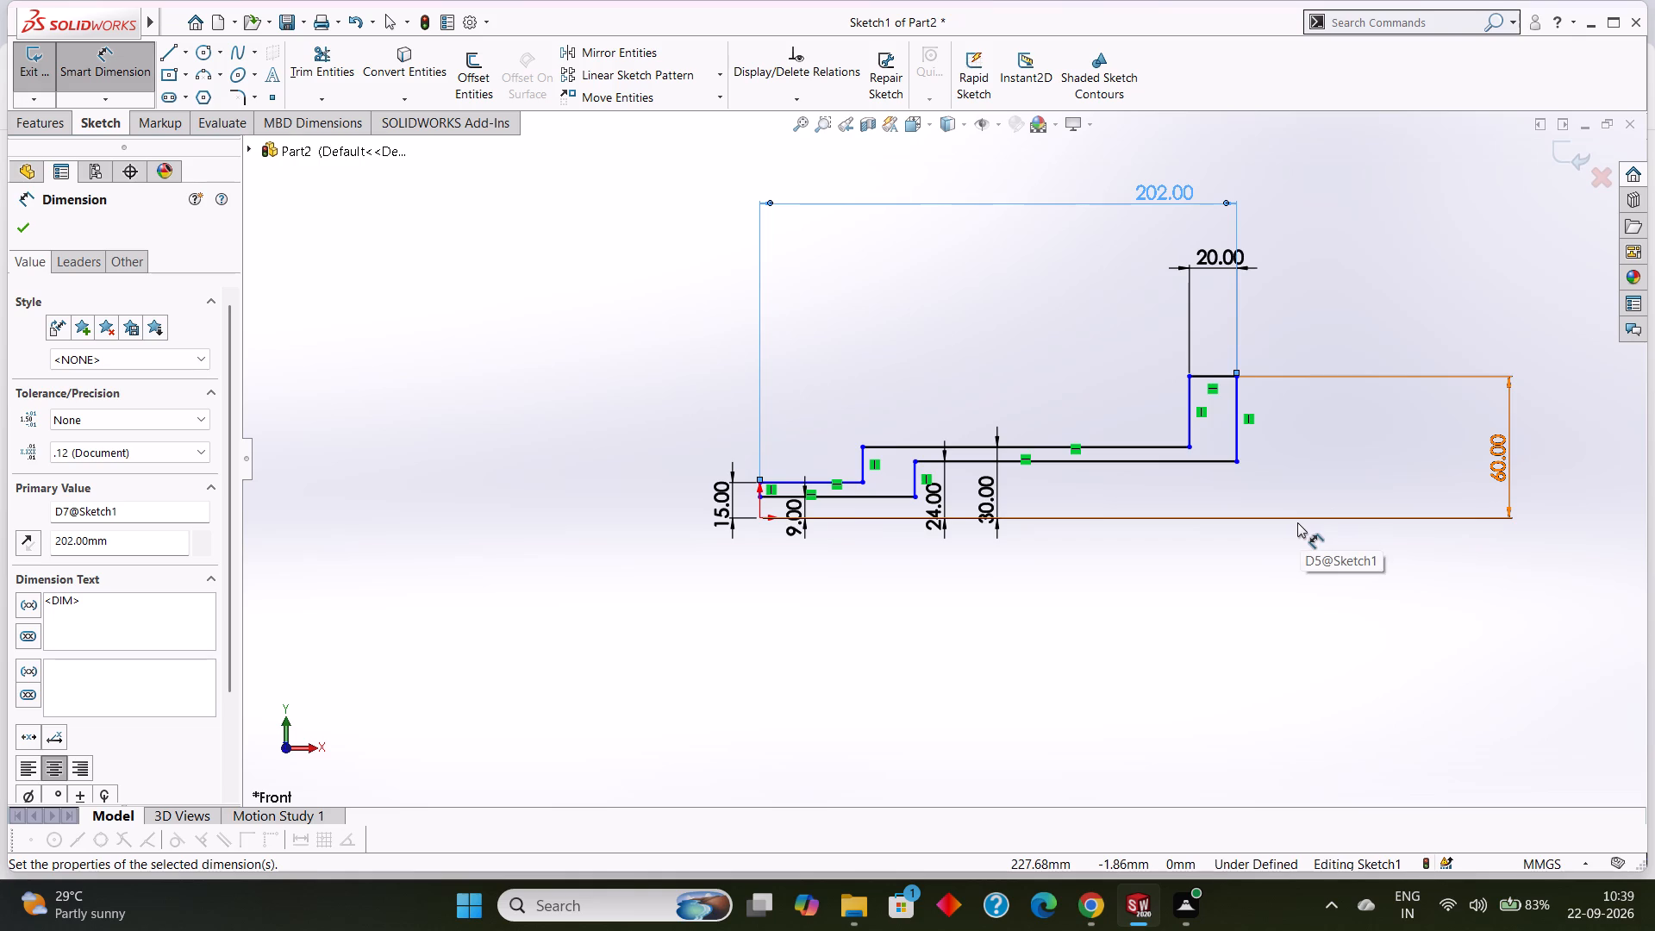
scroll(1300, 523, up, 1)
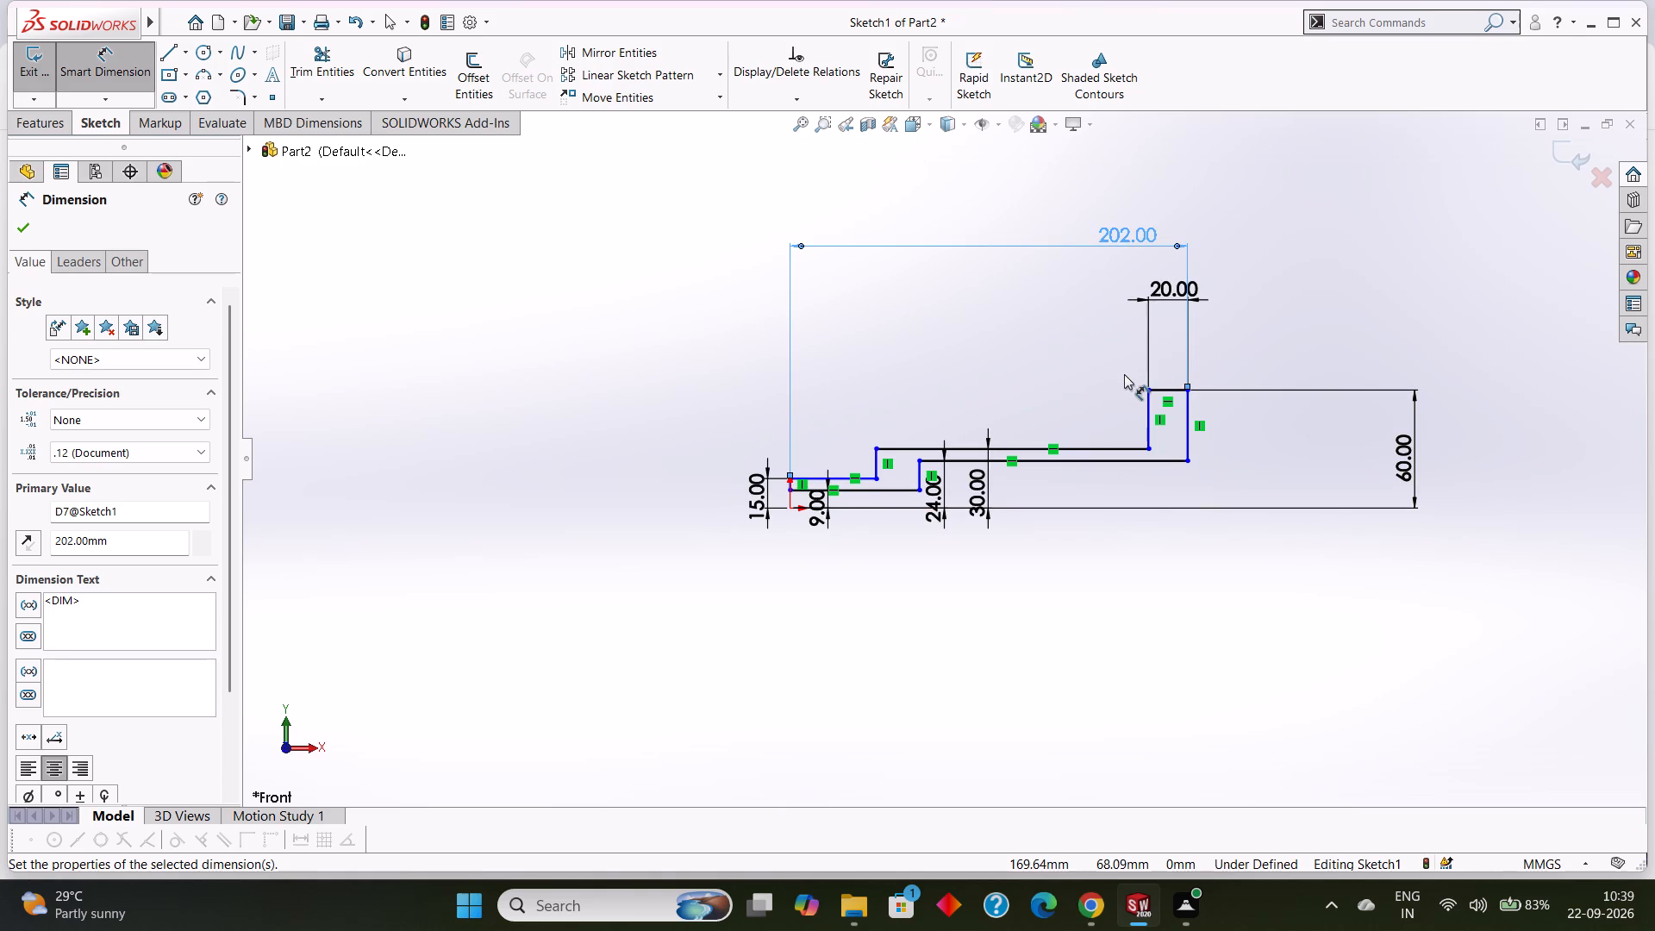
scroll(1176, 400, up, 1)
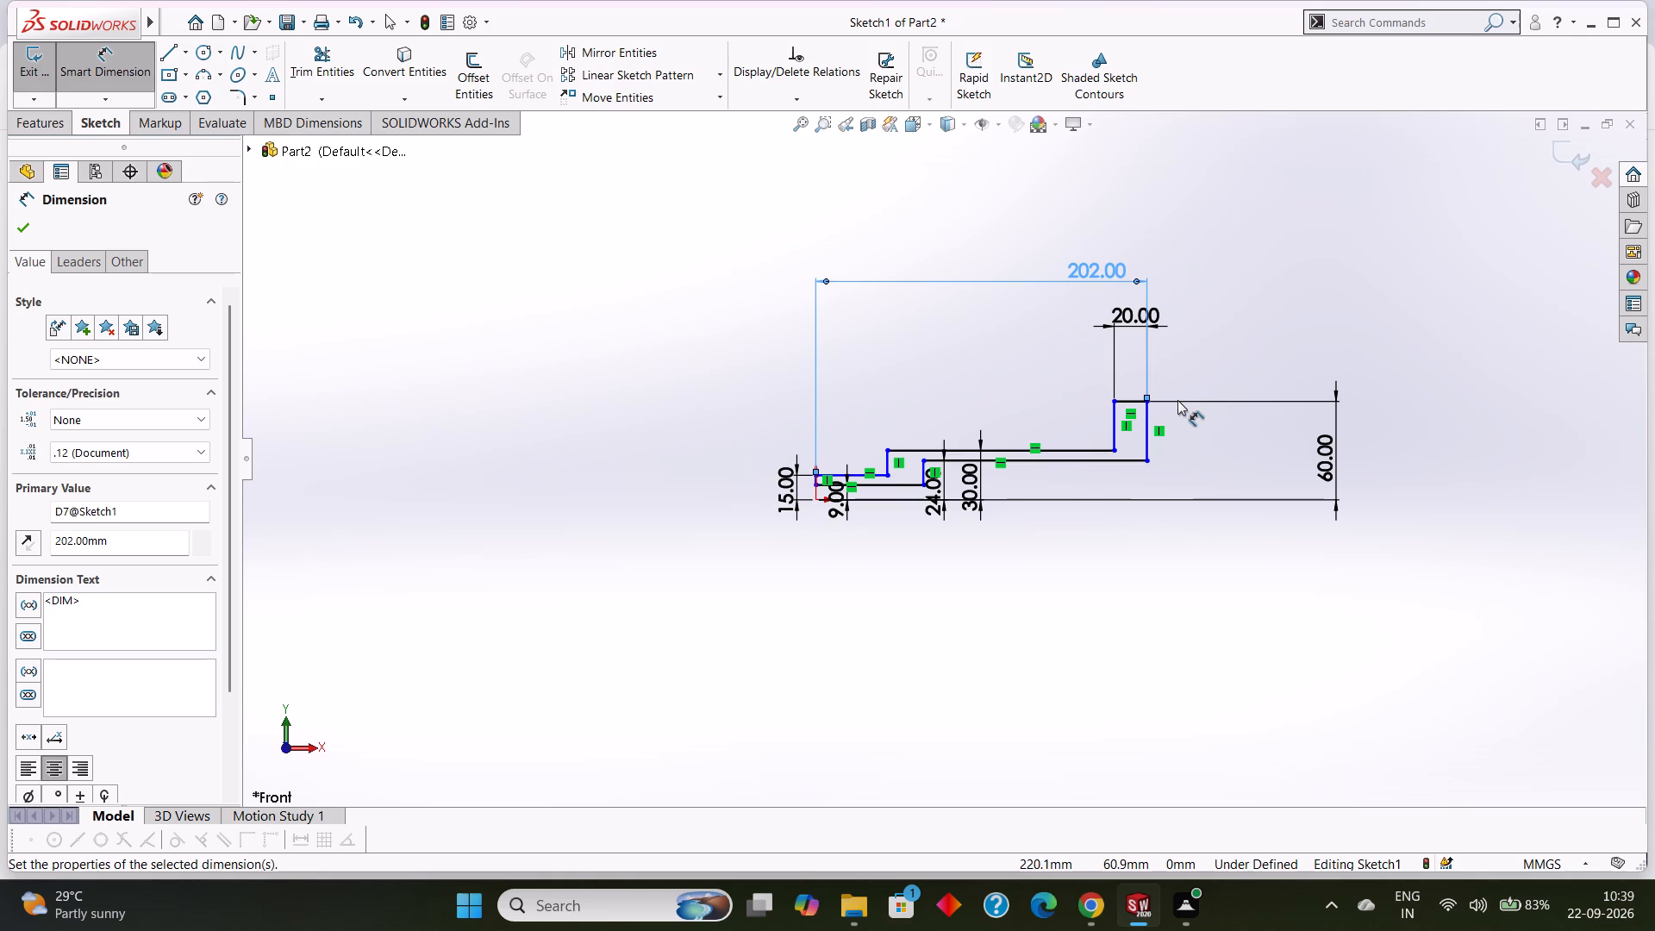
Set the profile's overall horizontal length to 222 mm.
scroll(1240, 414, up, 1)
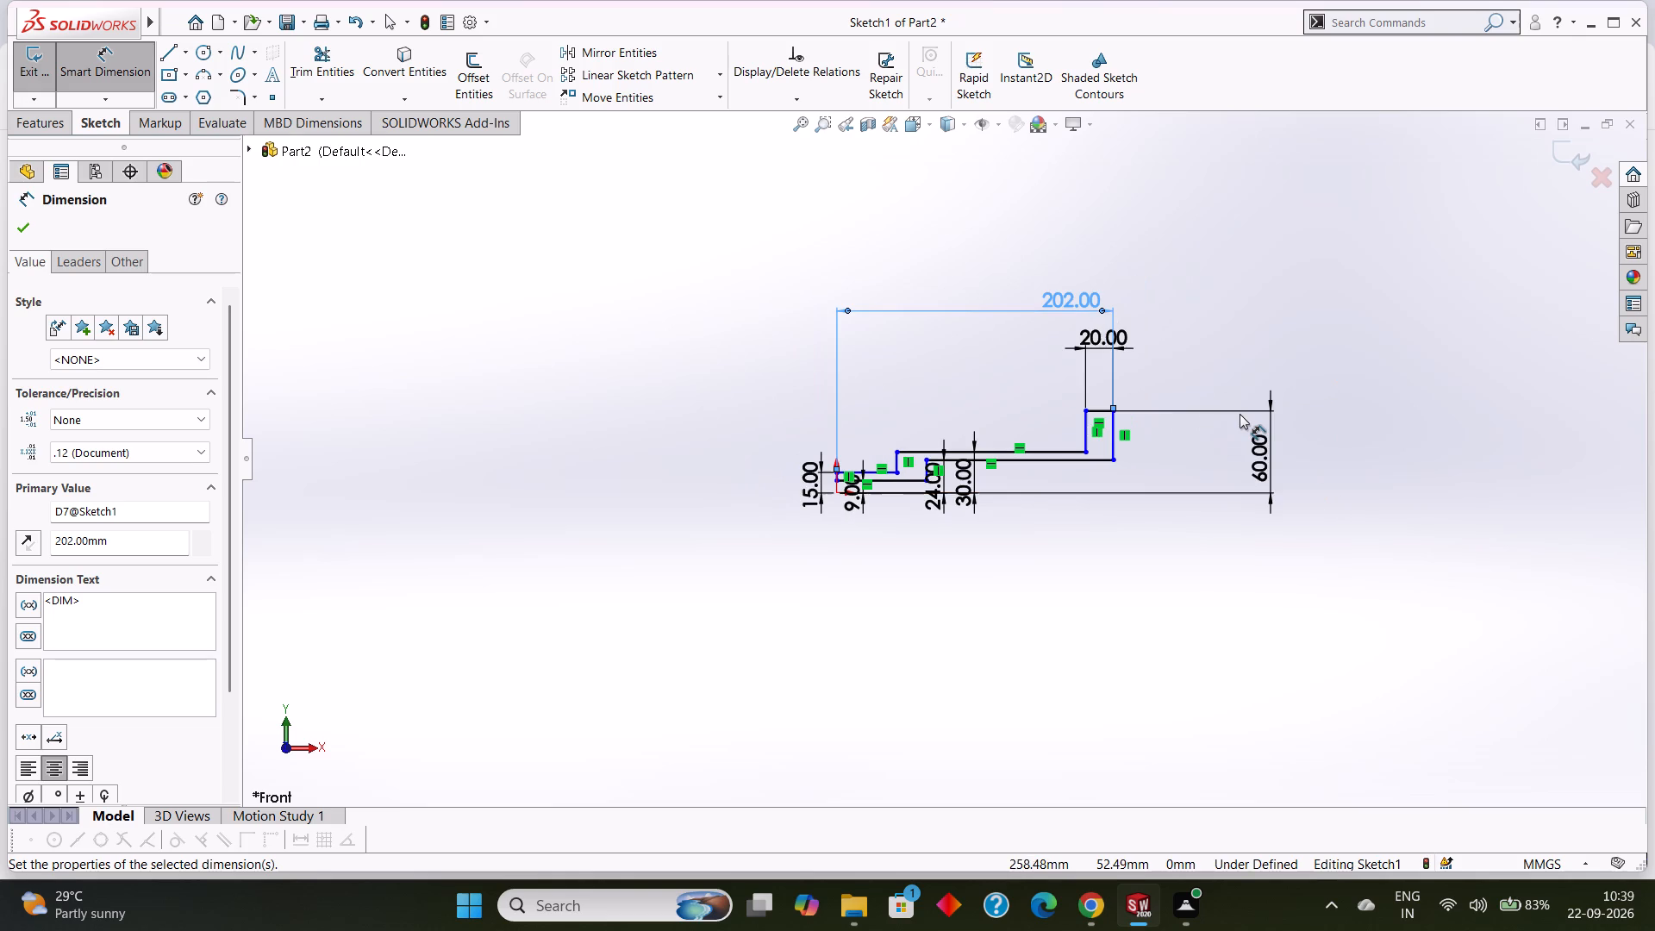
scroll(1251, 461, up, 1)
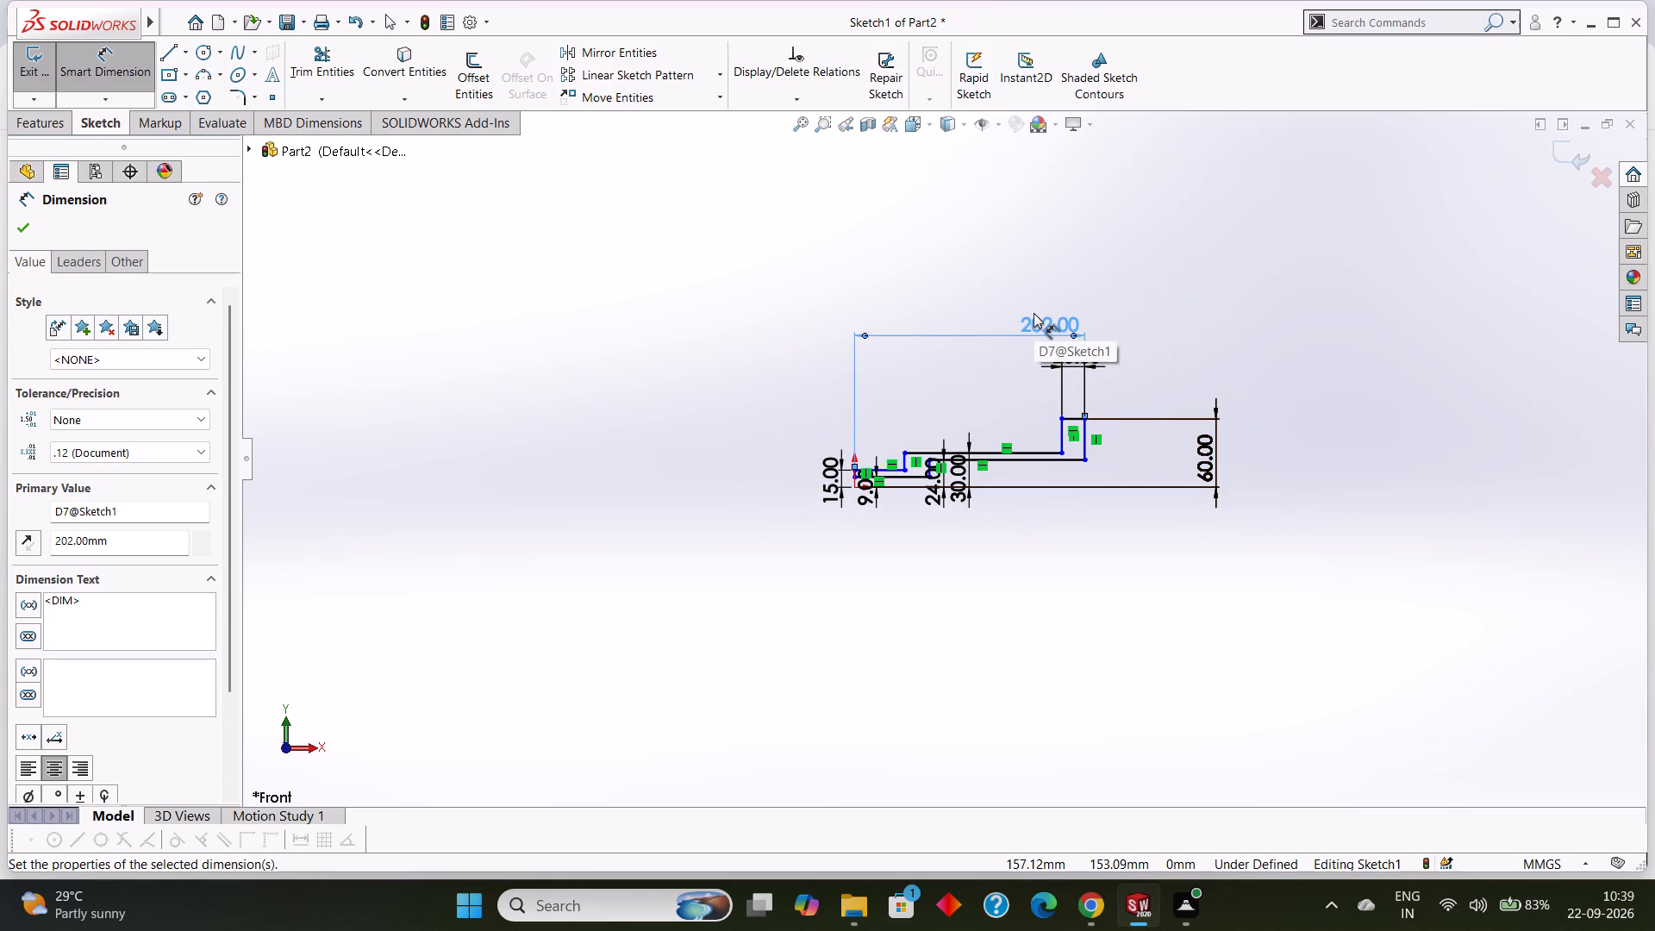
scroll(1034, 318, down, 1)
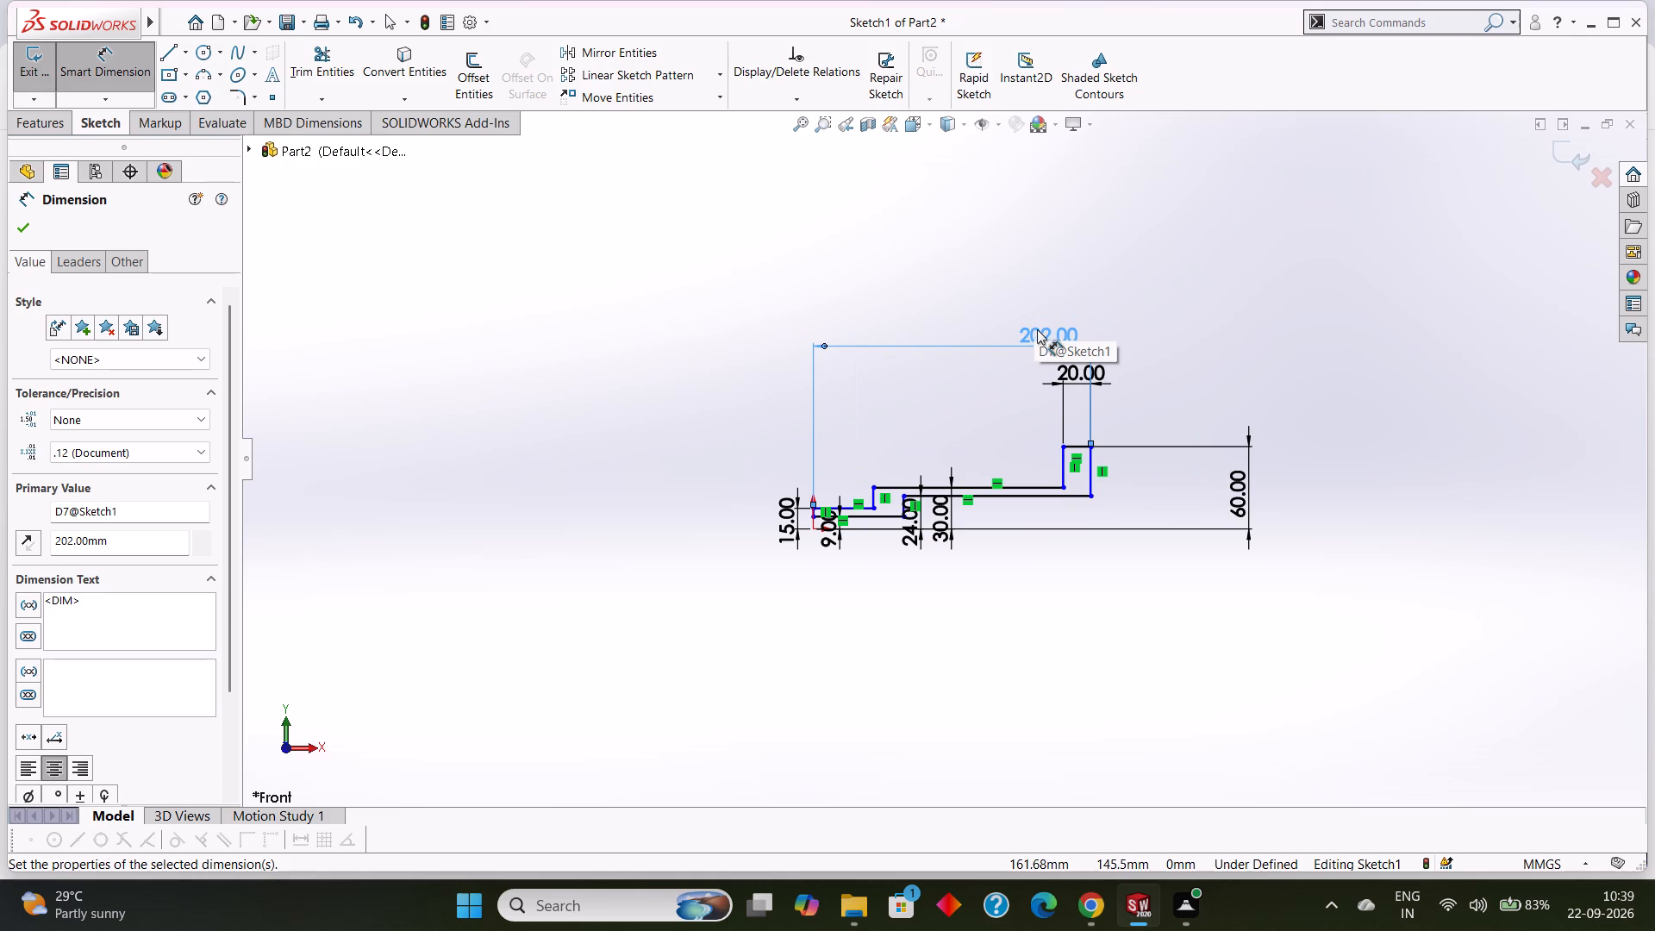
double_click(1038, 329)
text(222)
key(Return)
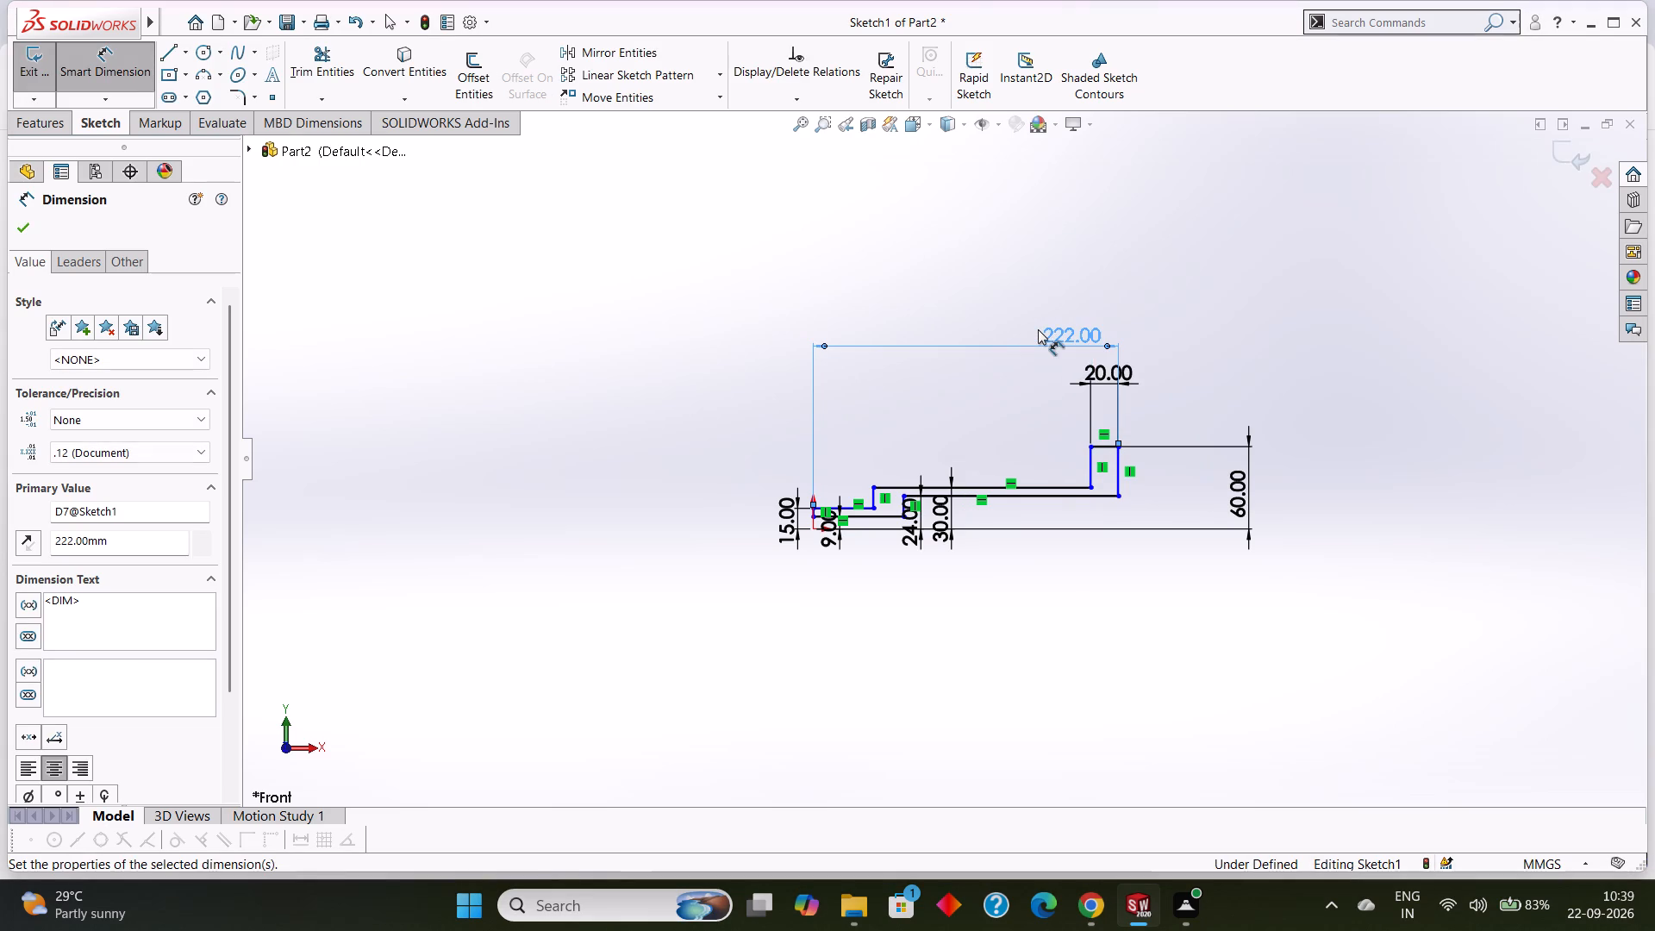
Dimension the horizontal offset between the upper and lower corners of the step riser at 6 mm.
scroll(1031, 532, up, 1)
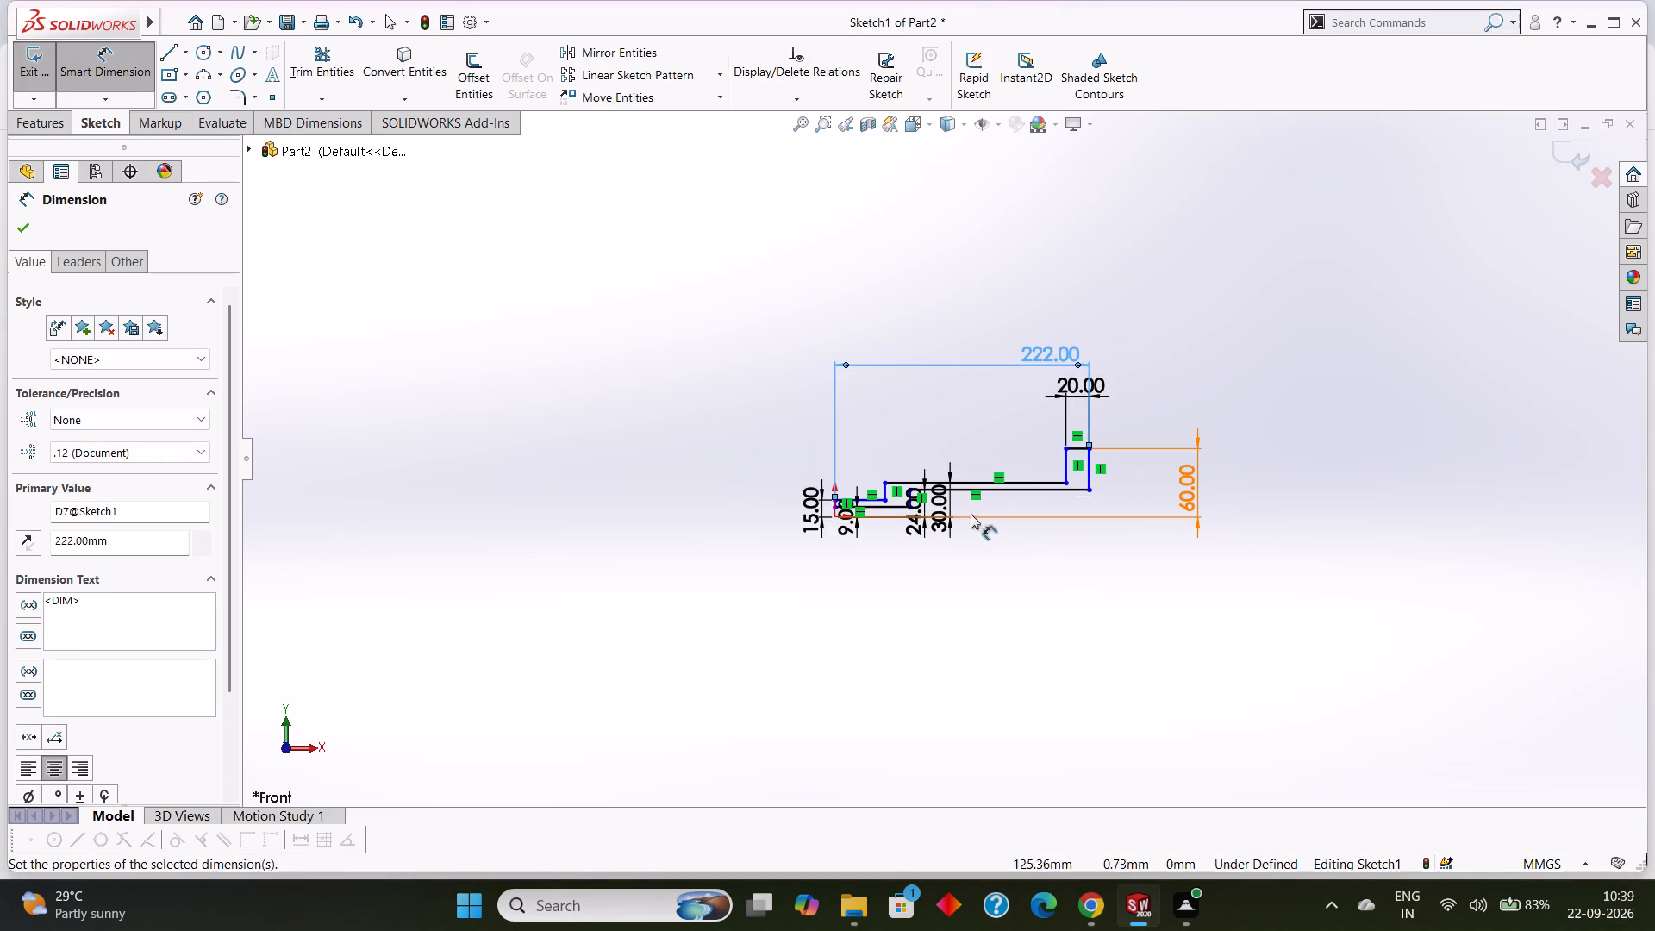
scroll(958, 505, down, 5)
scroll(616, 448, down, 2)
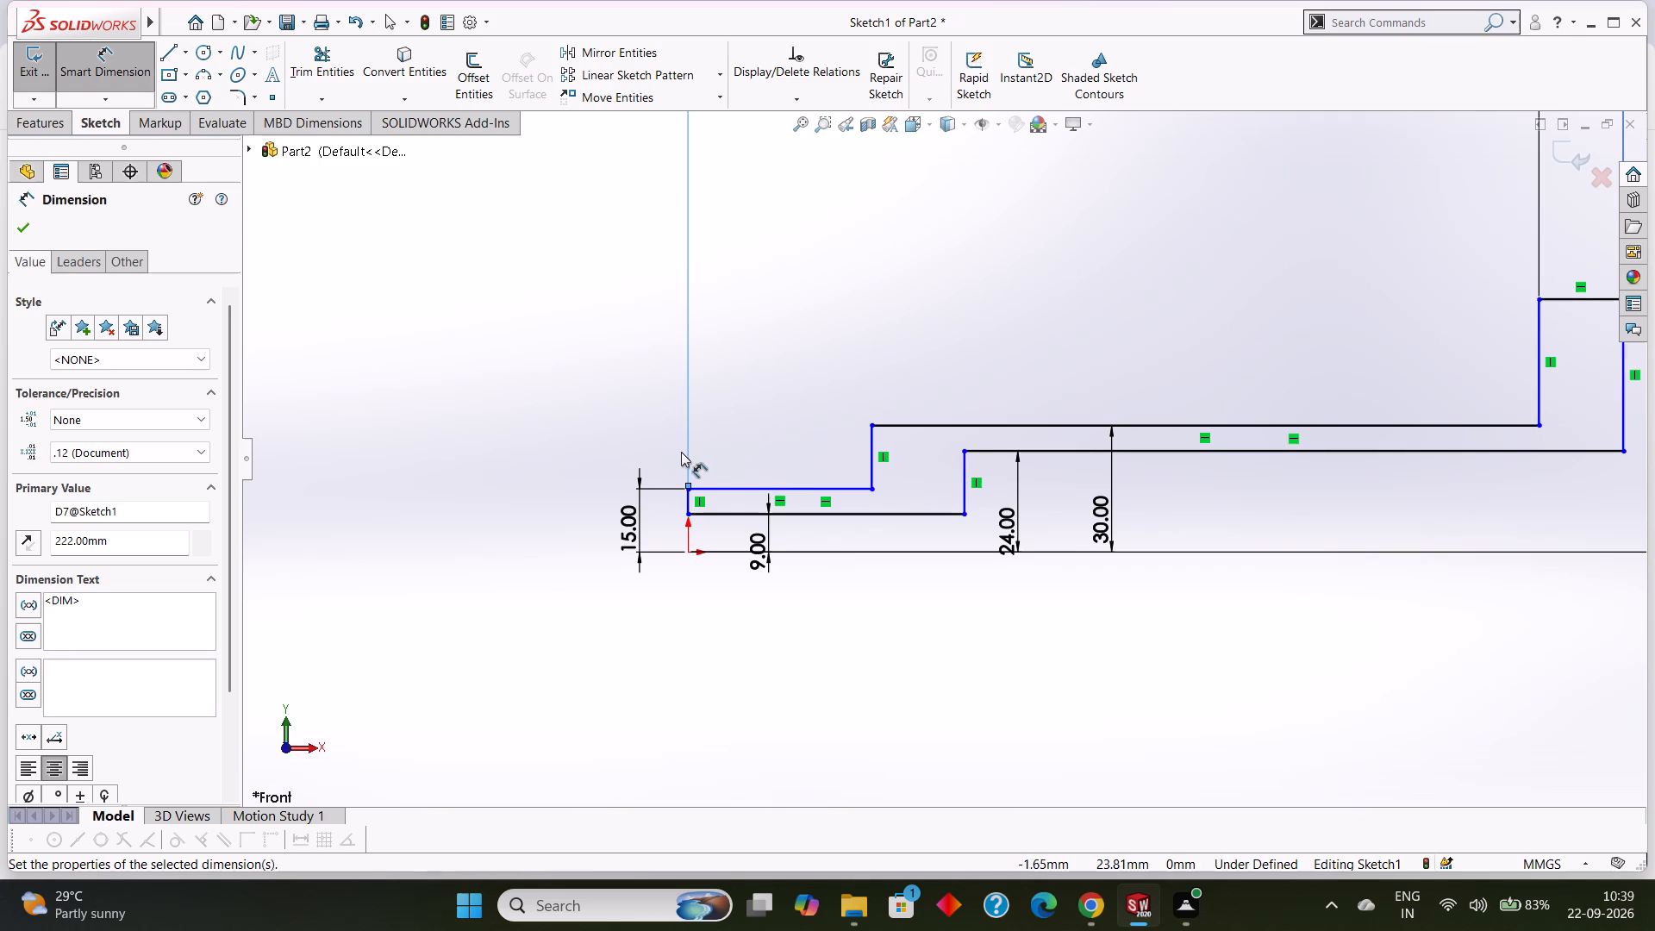
scroll(736, 498, up, 1)
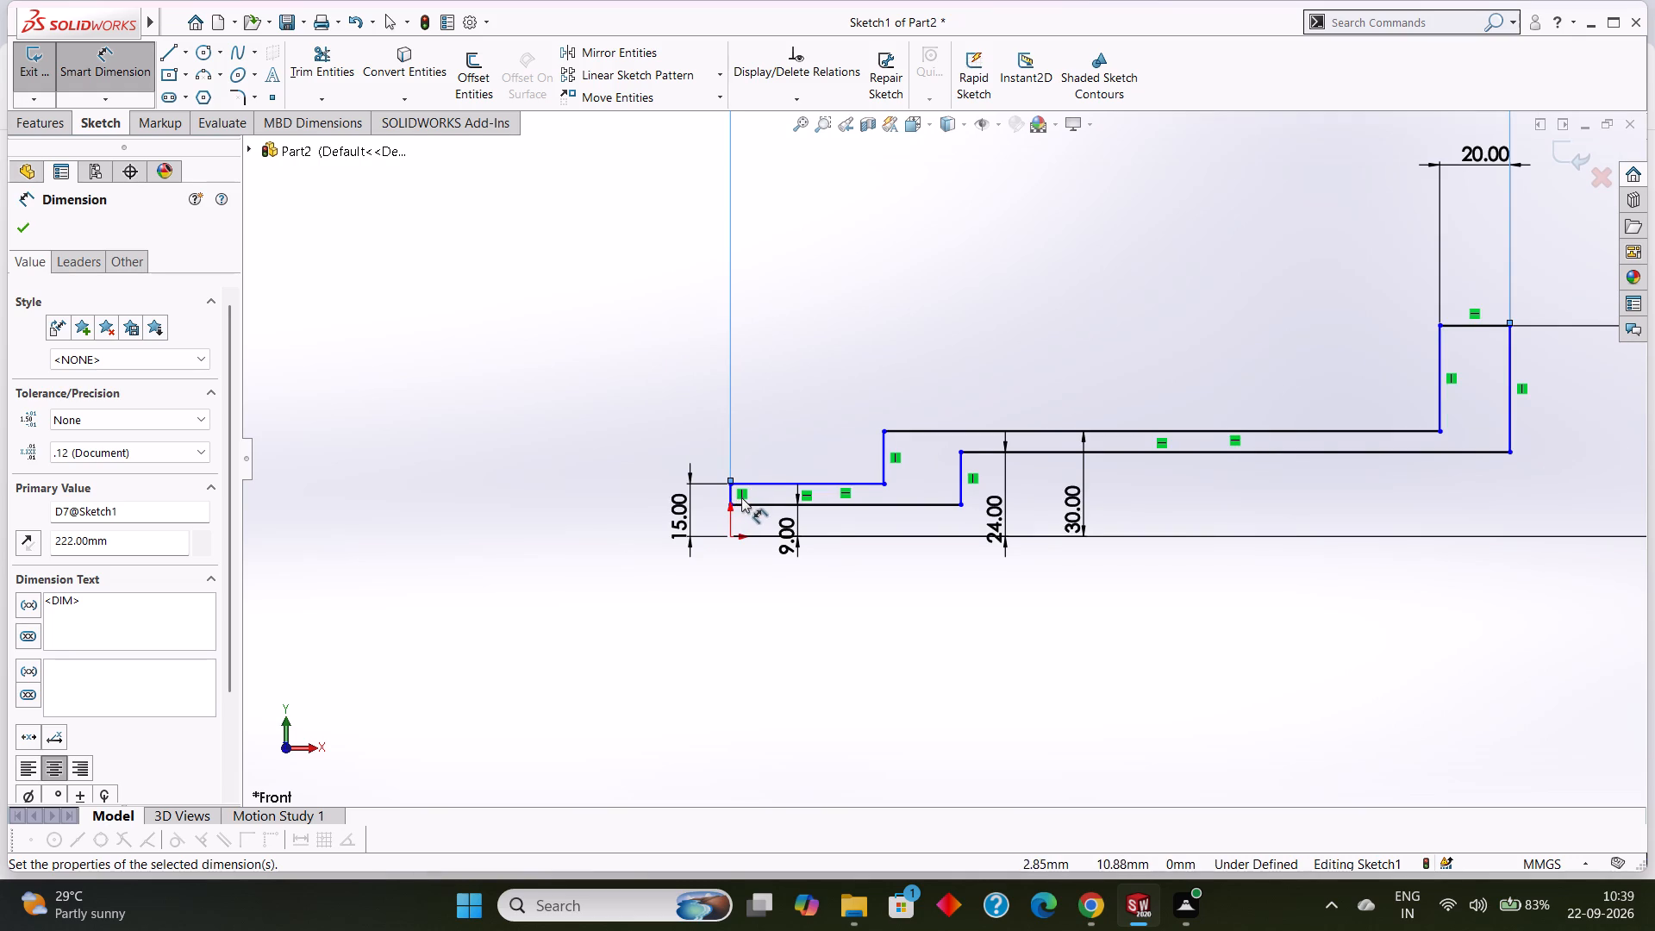
scroll(834, 501, up, 2)
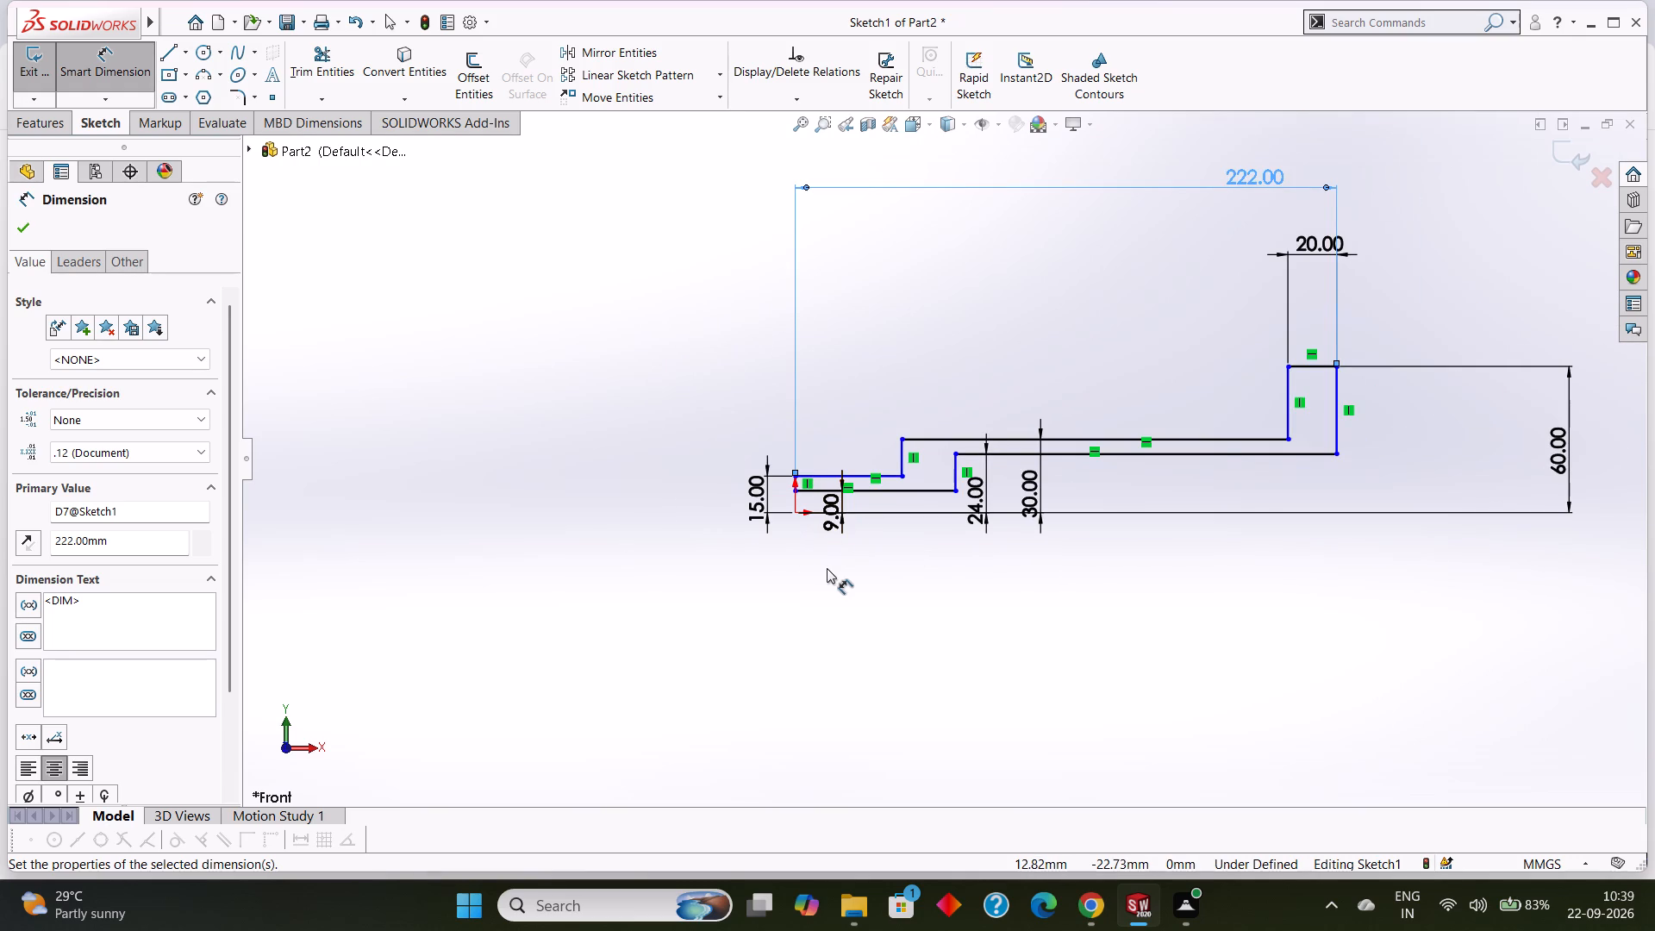
scroll(827, 568, up, 3)
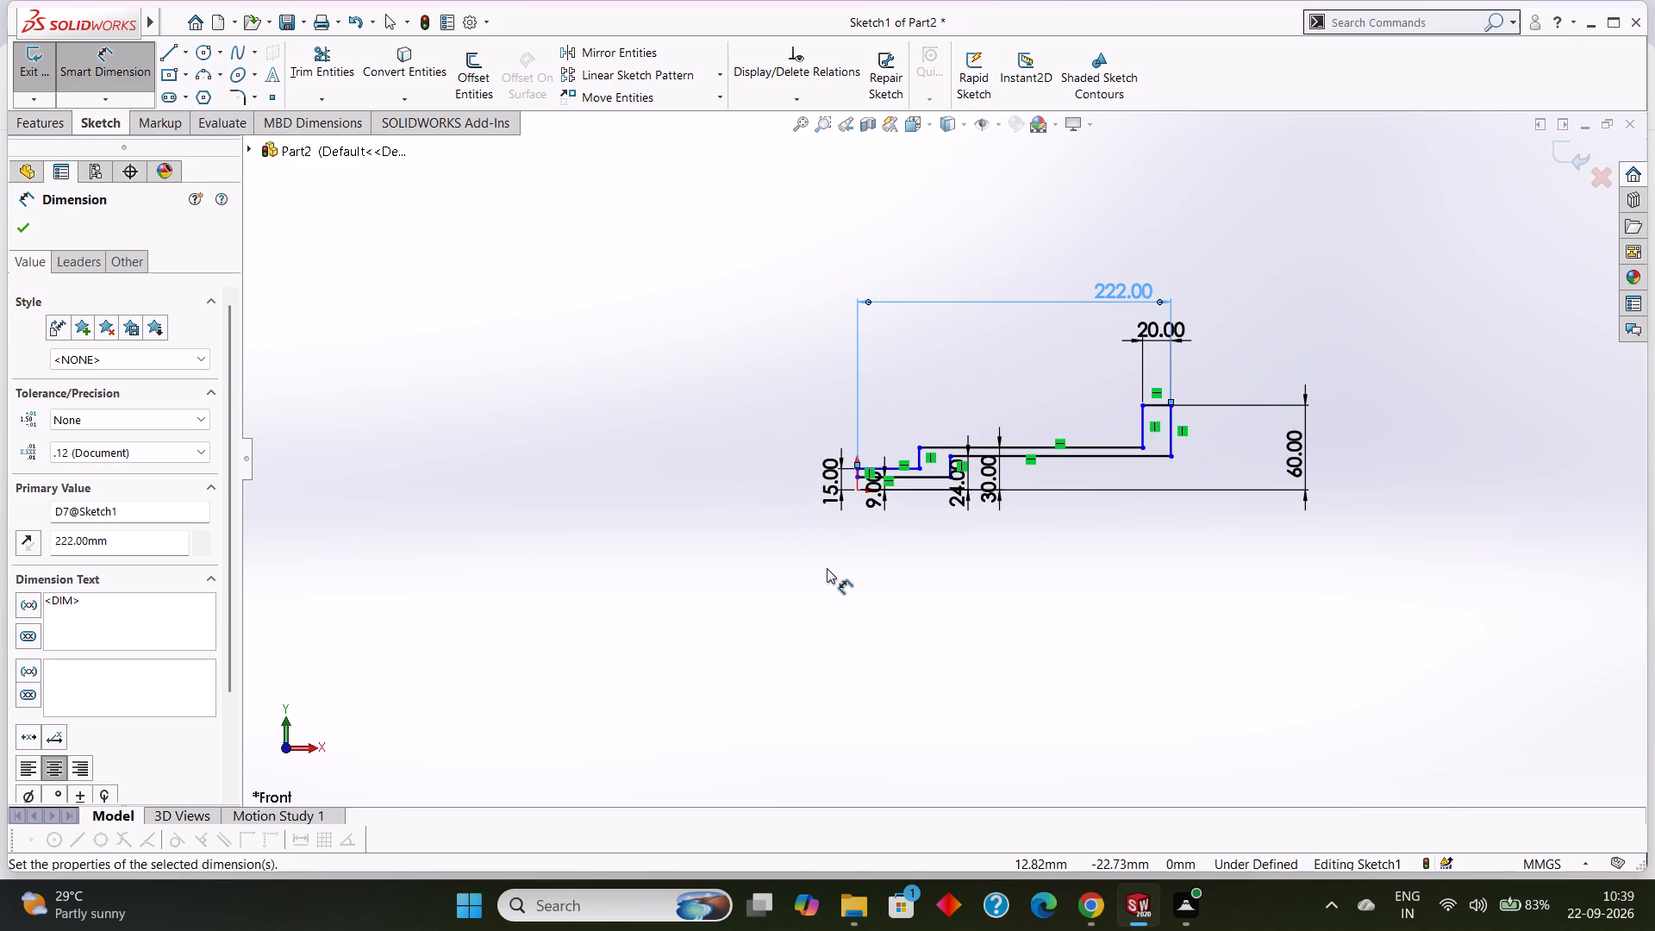
scroll(827, 568, down, 1)
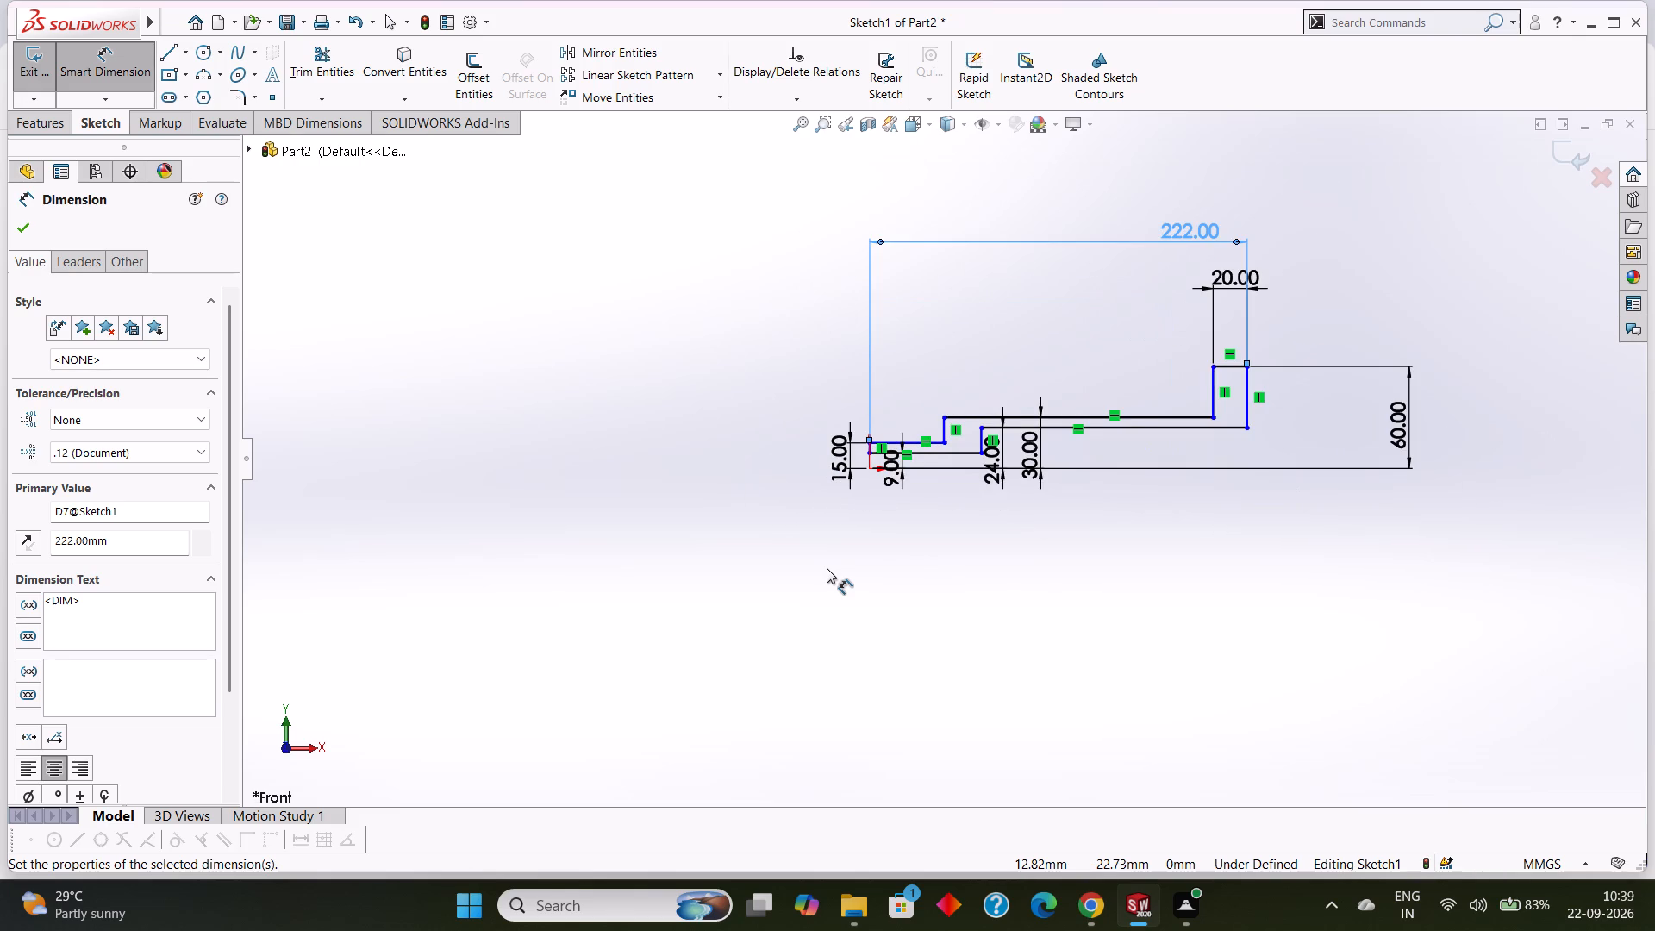
scroll(827, 568, up, 1)
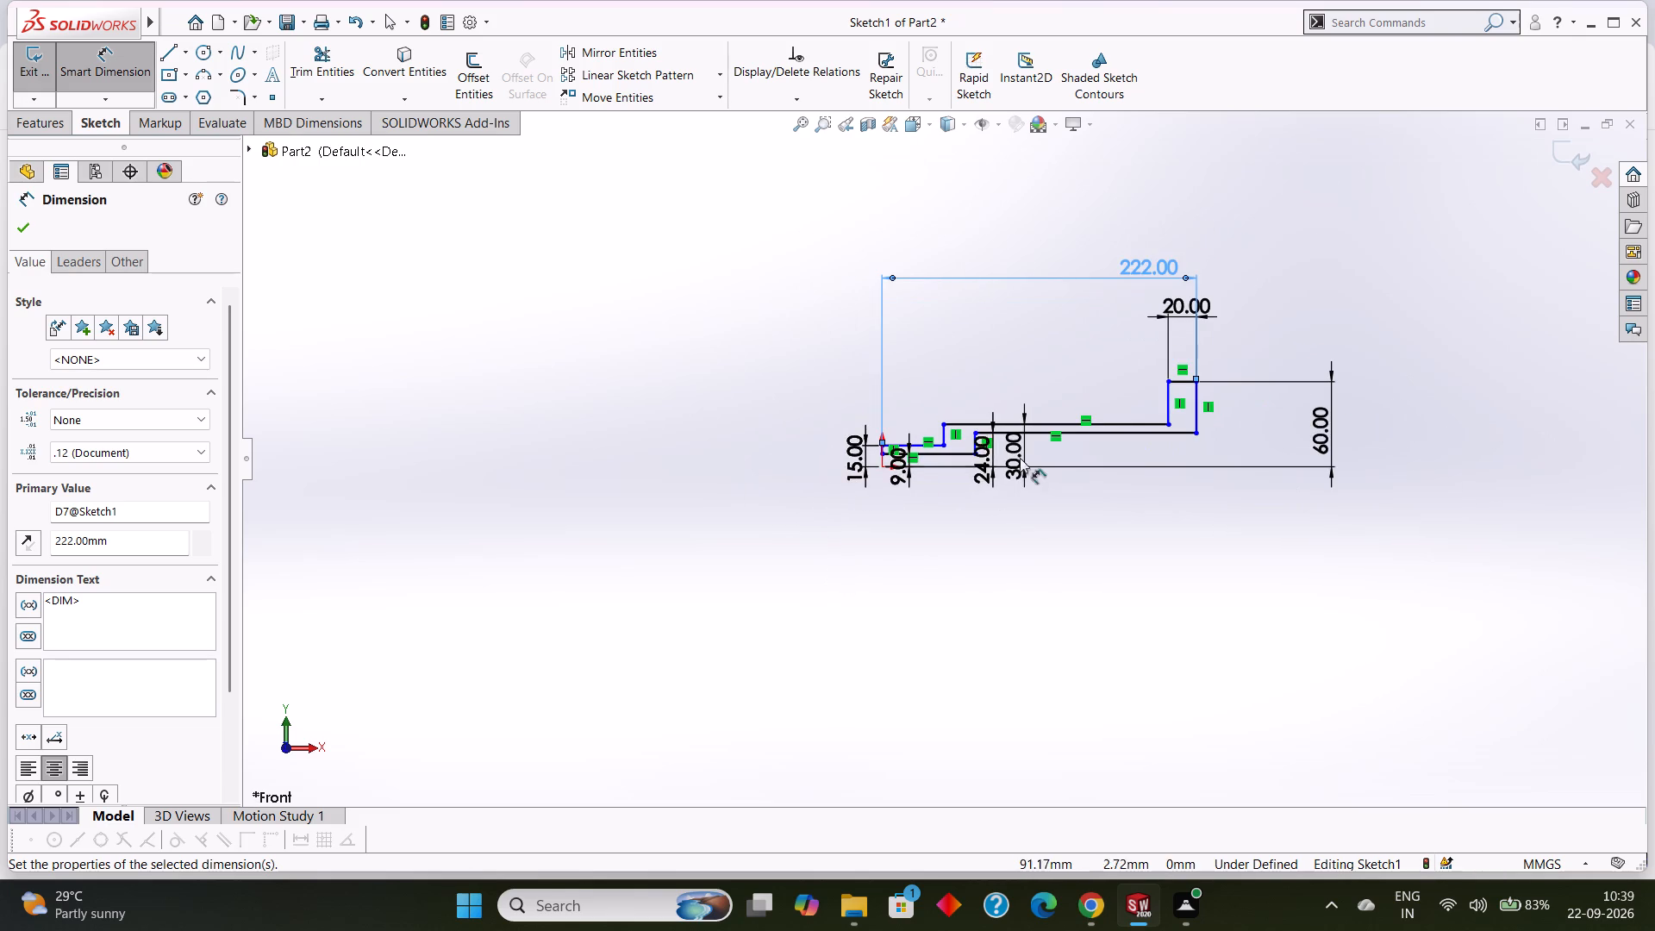
scroll(1020, 450, down, 4)
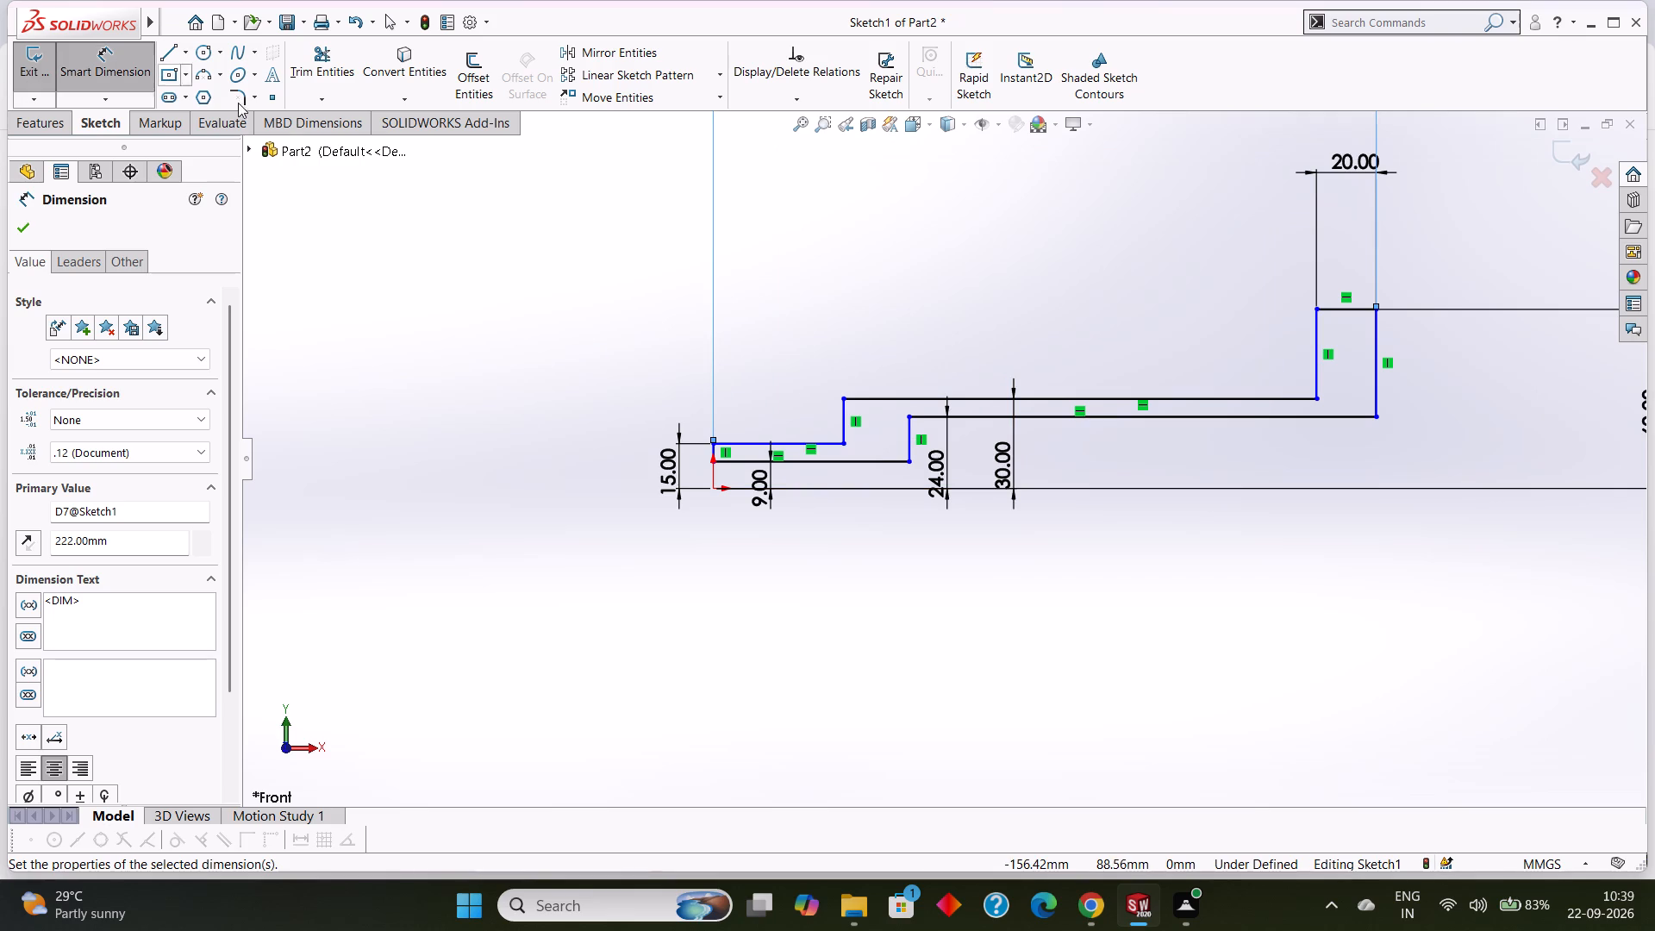
click(846, 398)
click(905, 418)
click(886, 354)
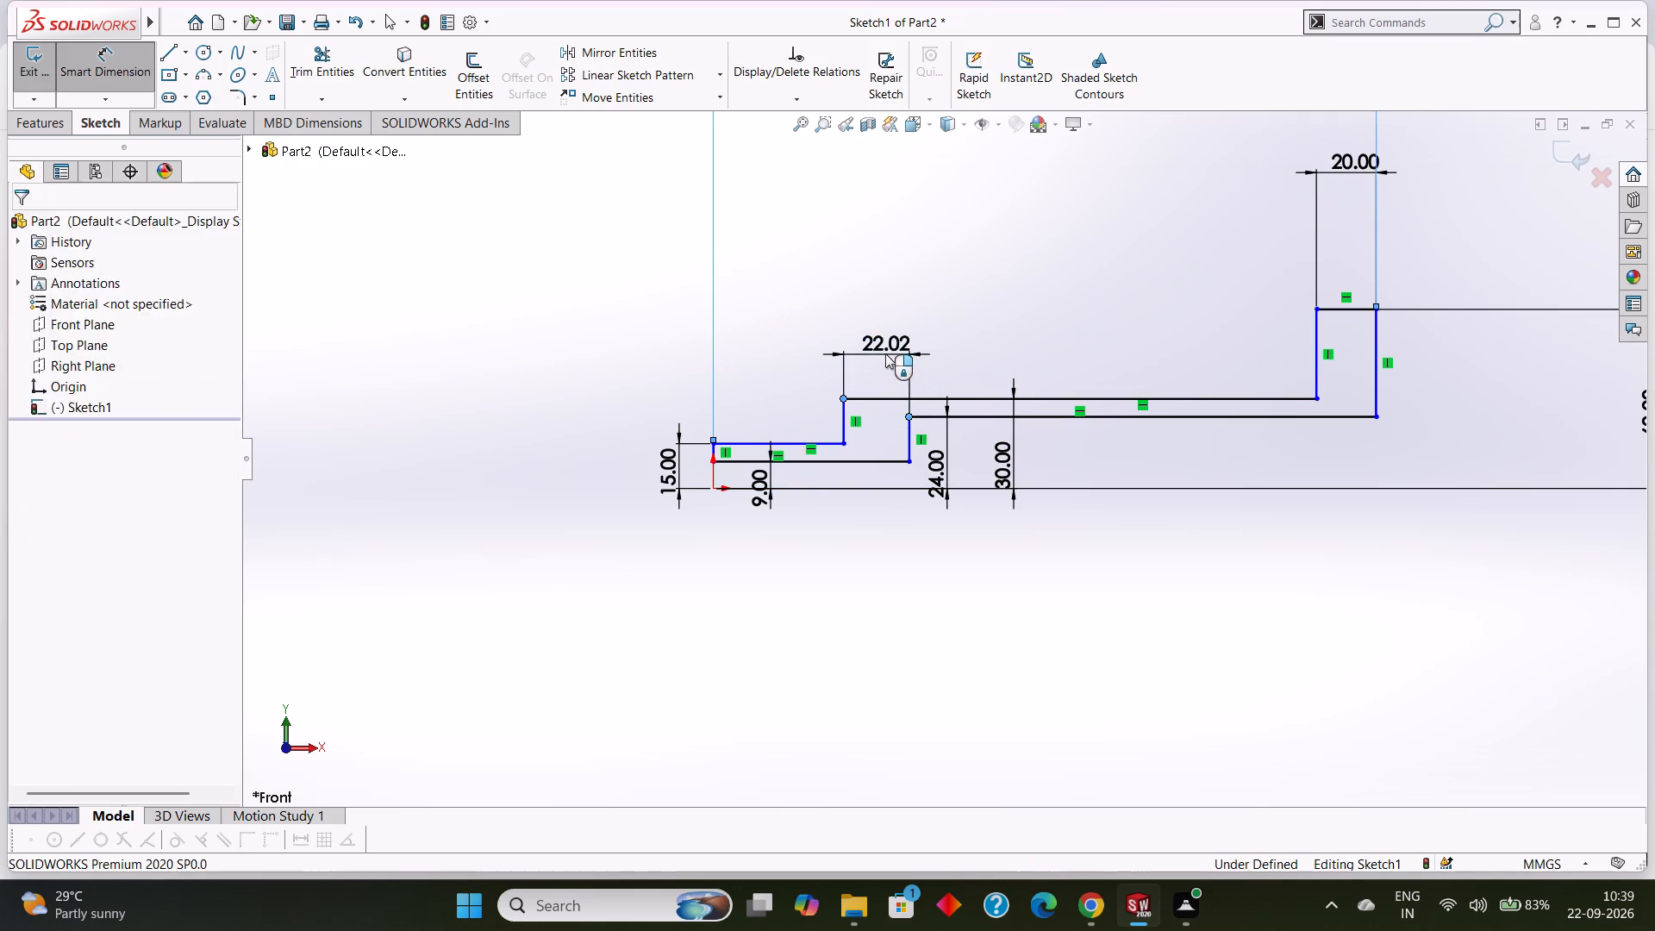
key(6)
key(Return)
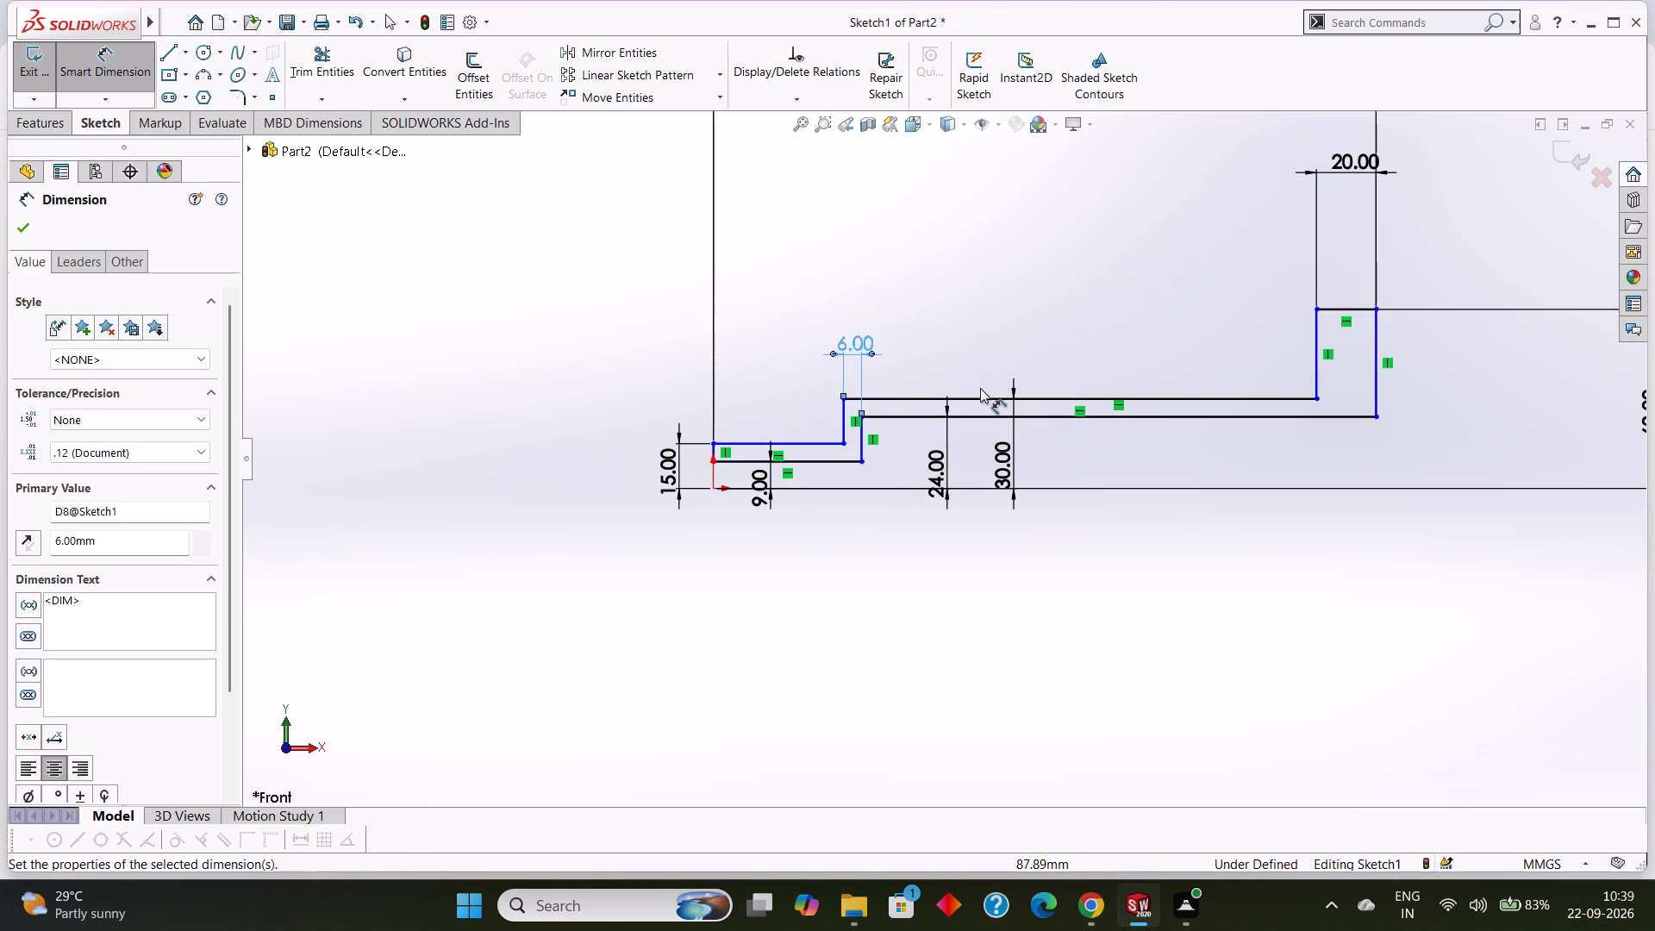
scroll(1020, 416, up, 1)
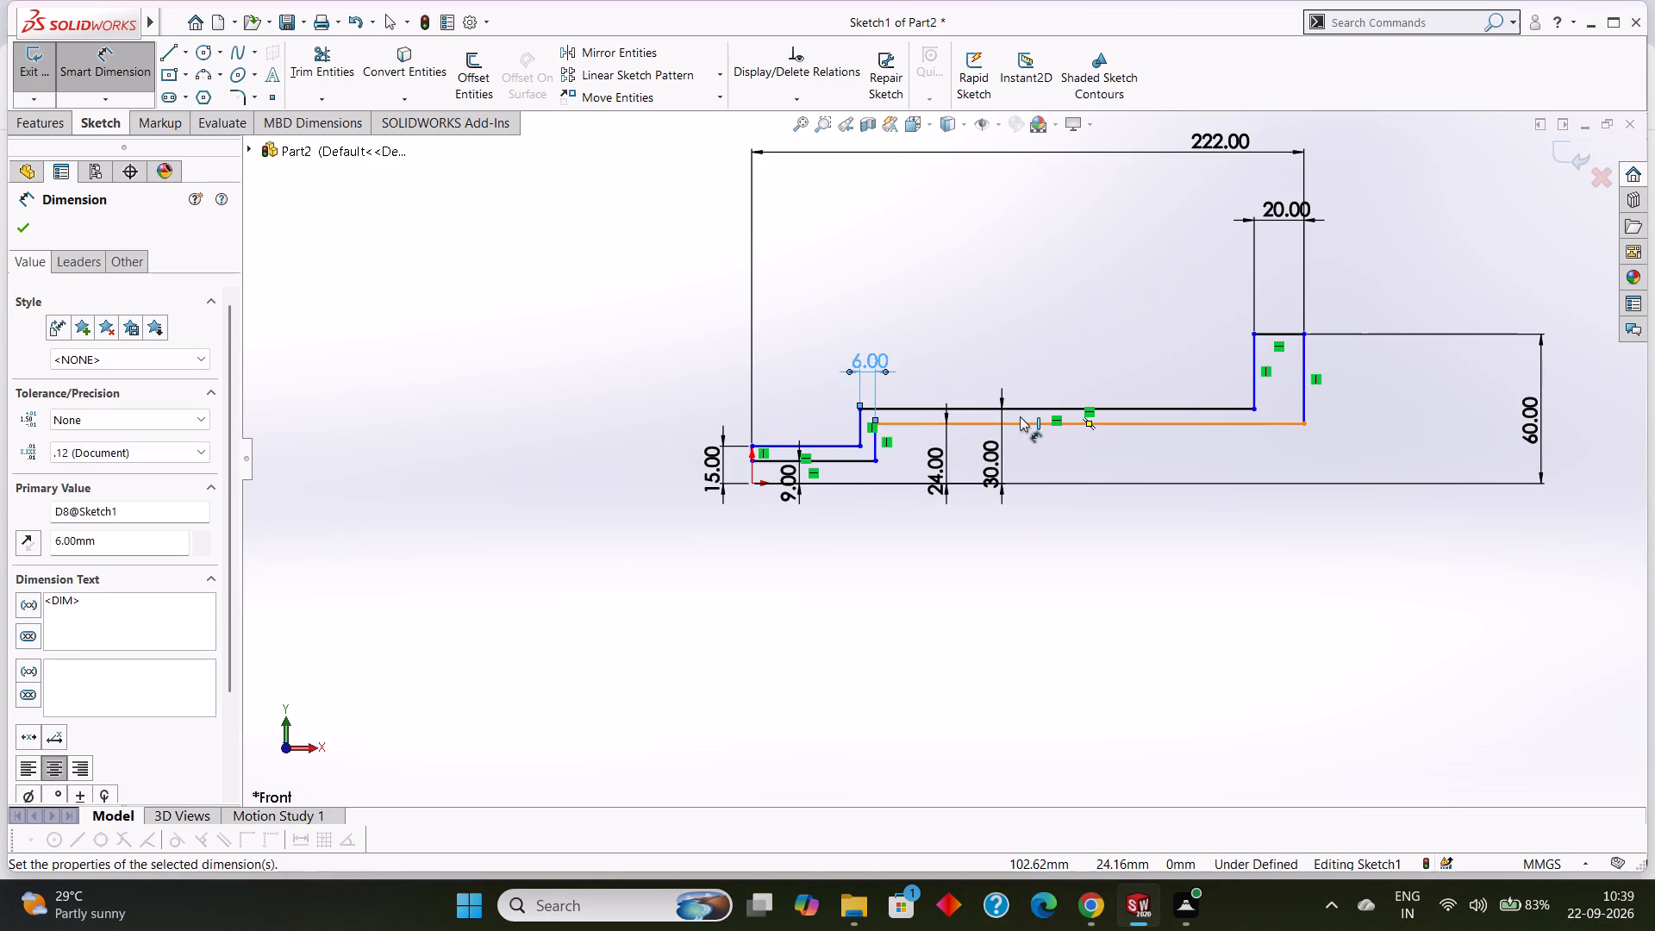
scroll(784, 450, down, 3)
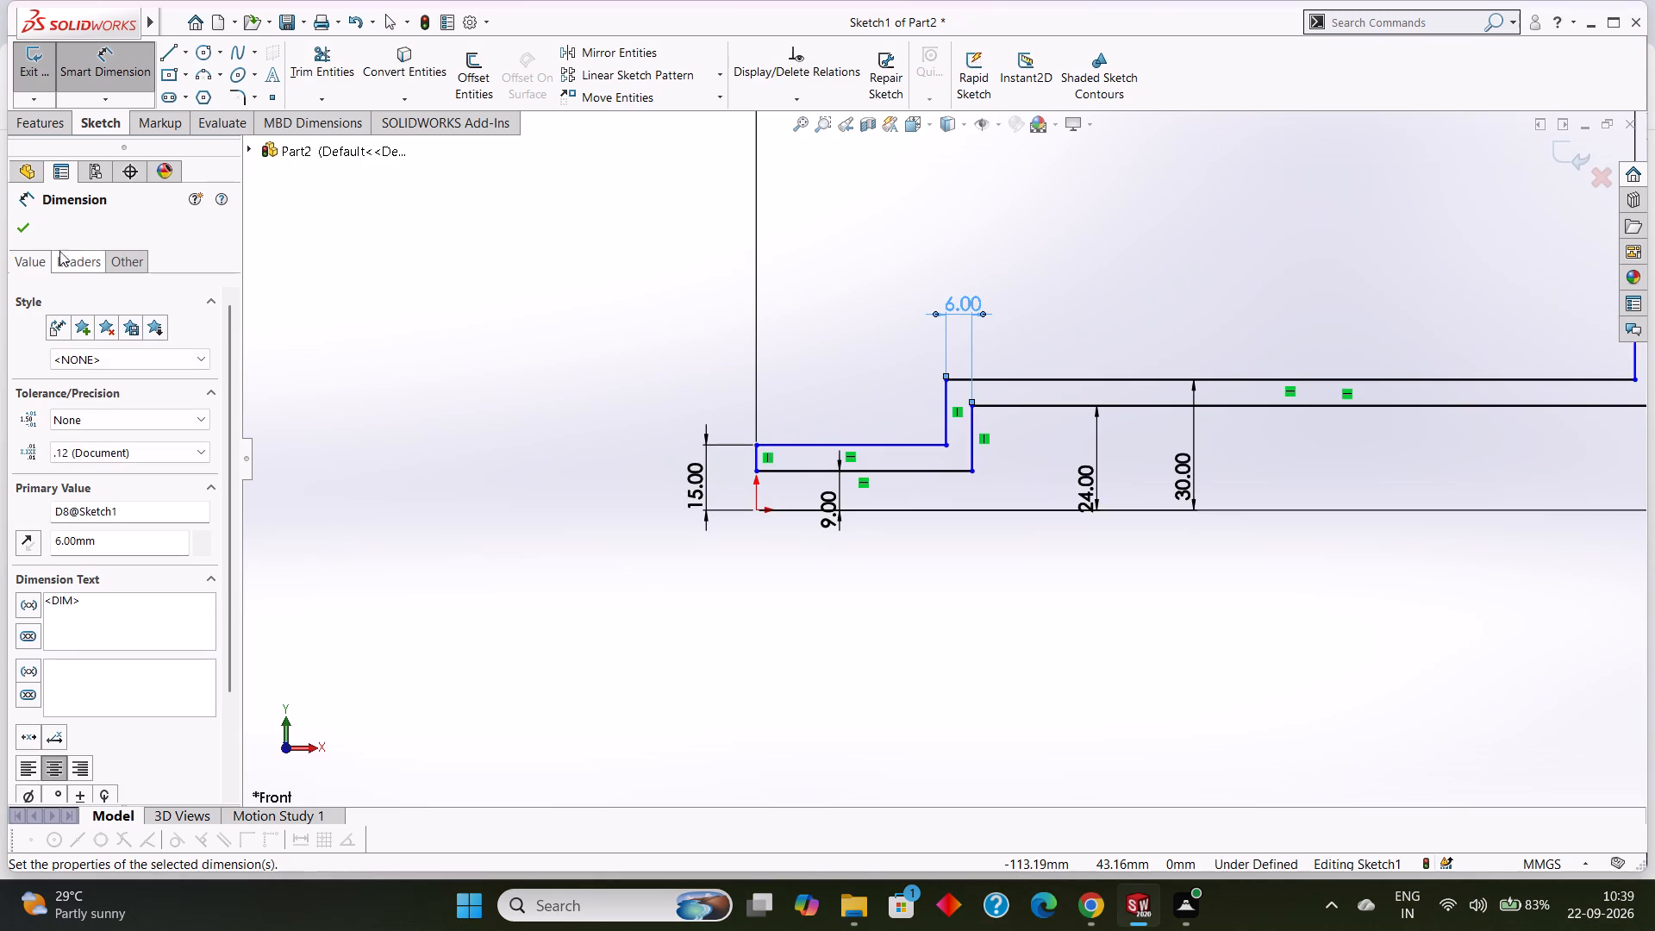
click(25, 232)
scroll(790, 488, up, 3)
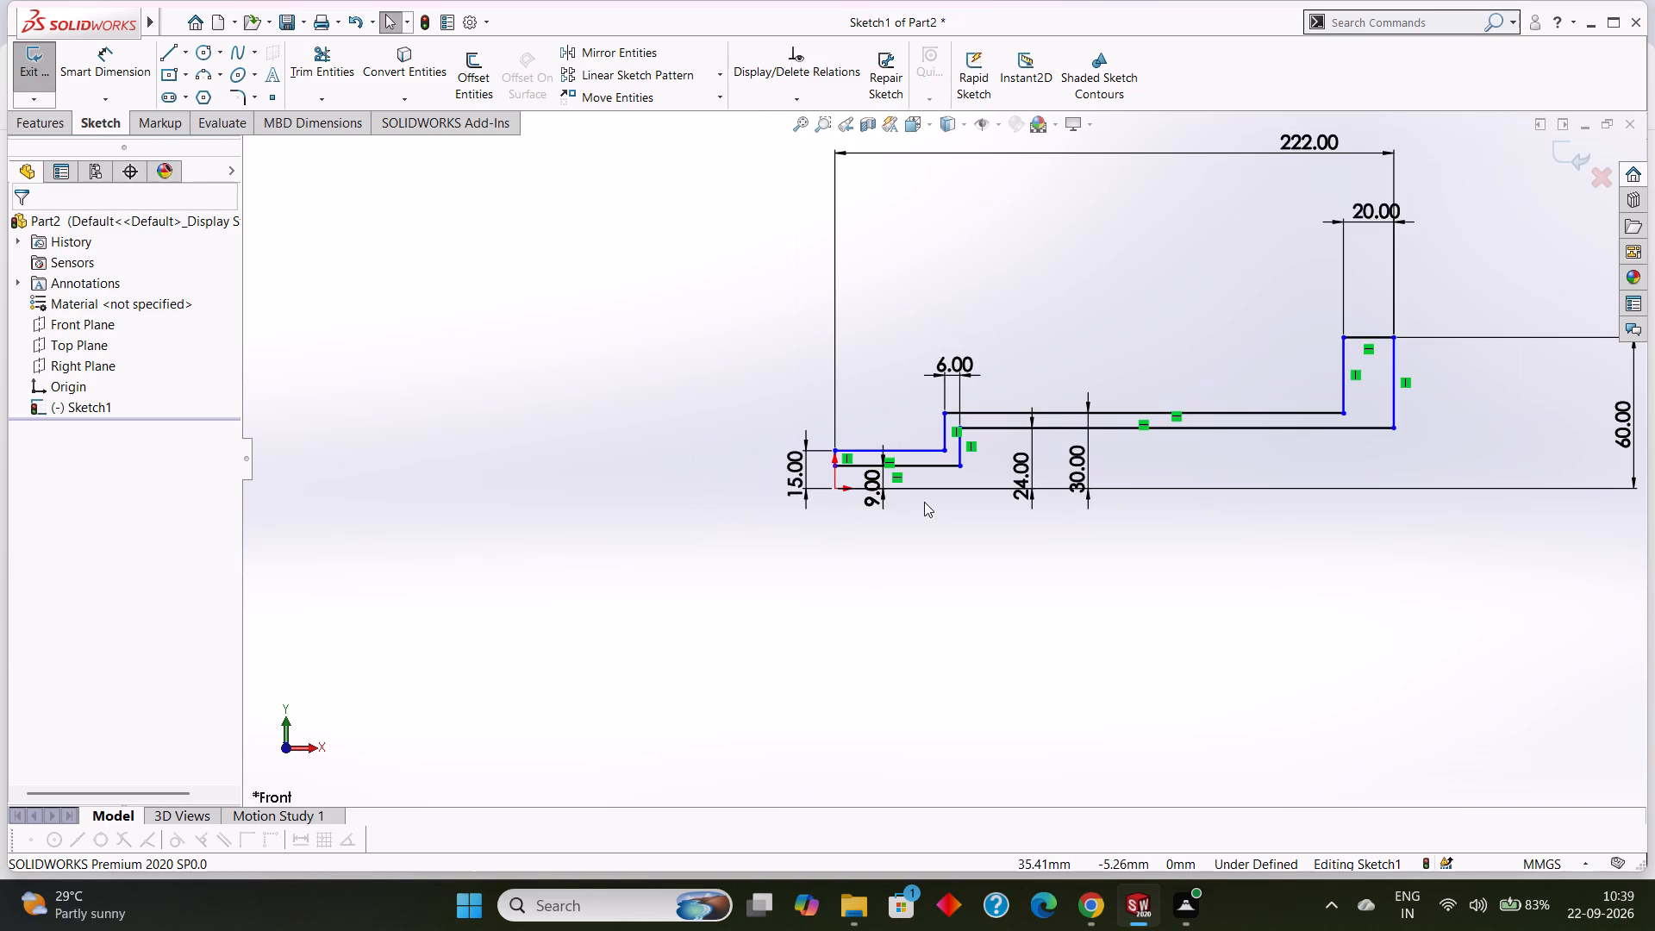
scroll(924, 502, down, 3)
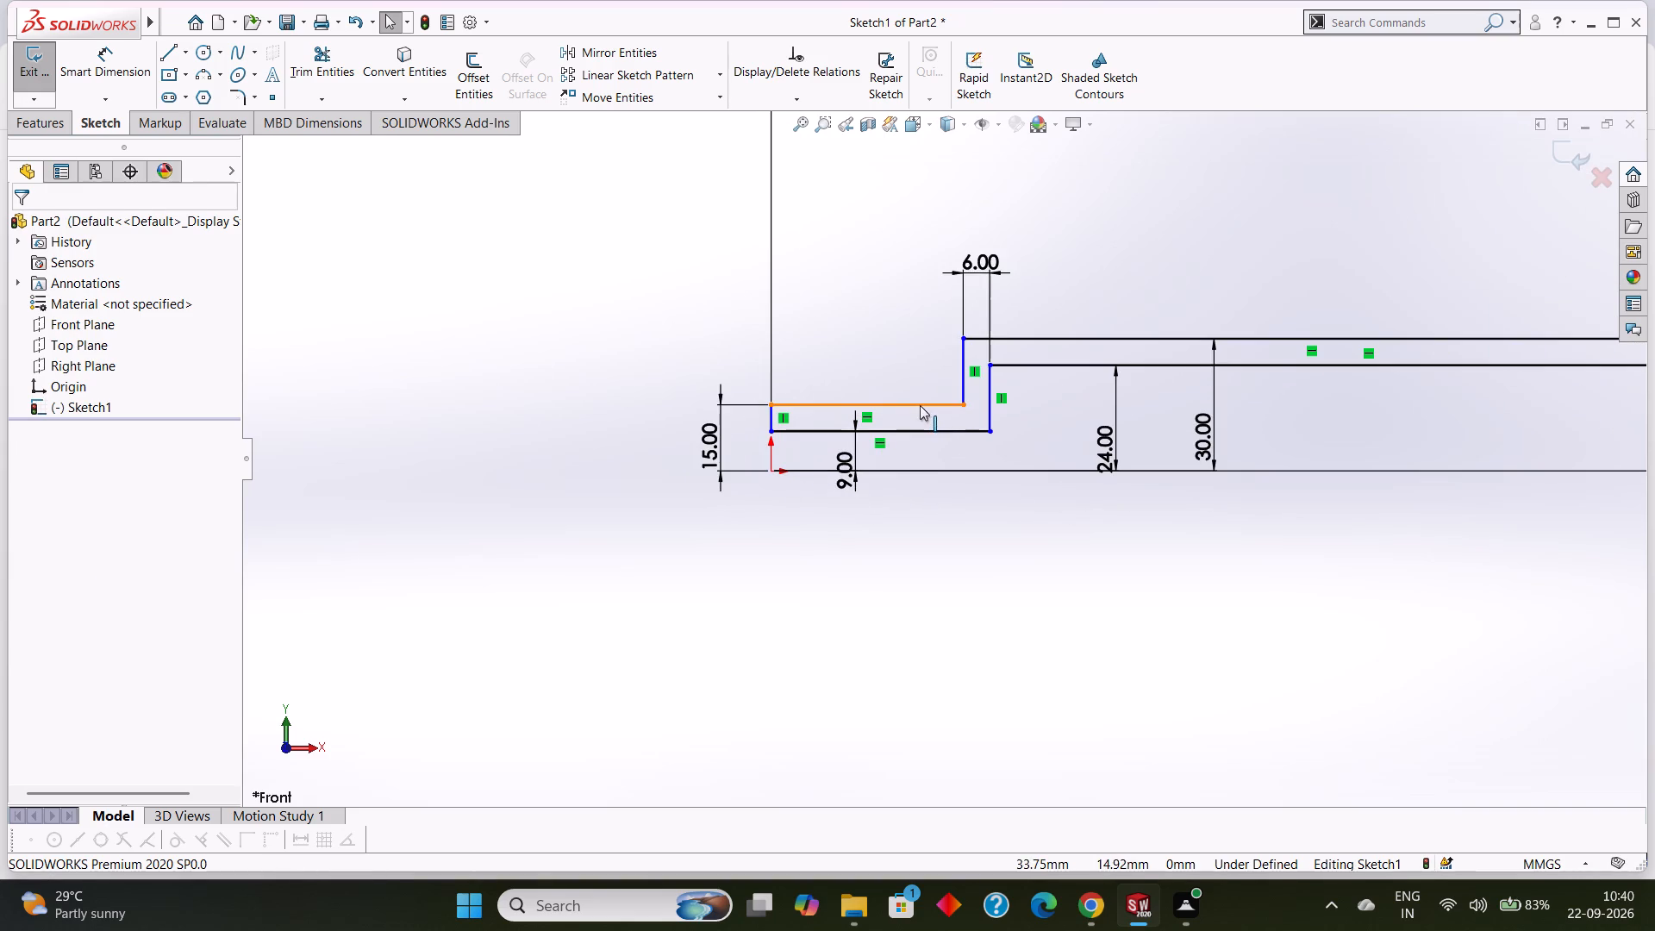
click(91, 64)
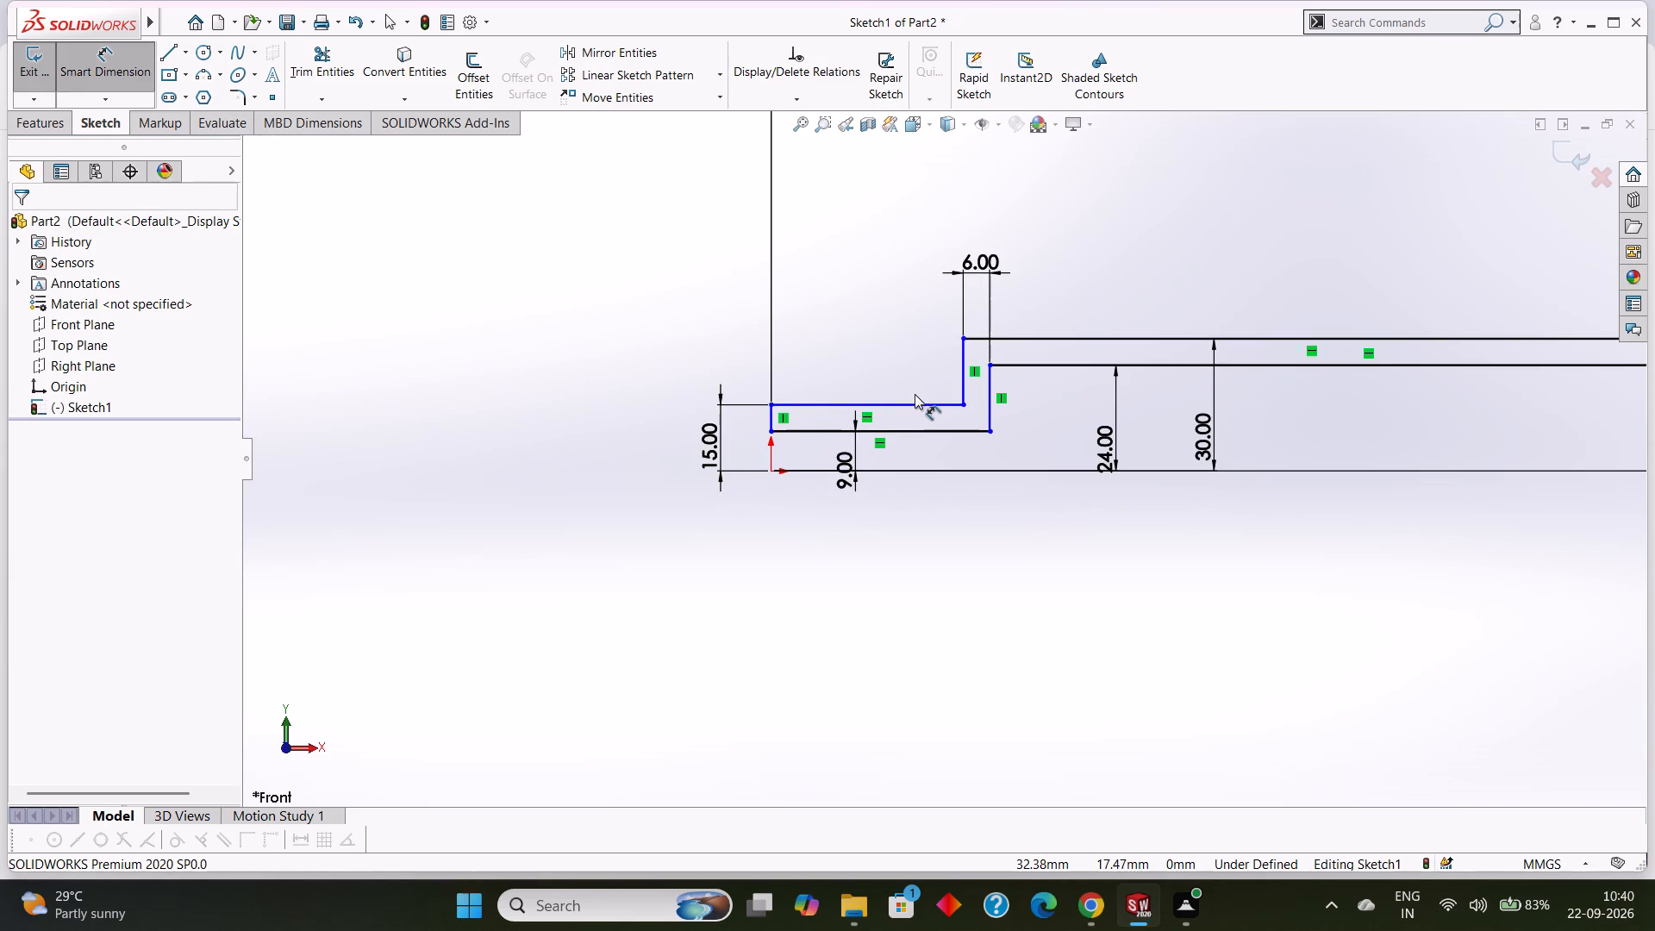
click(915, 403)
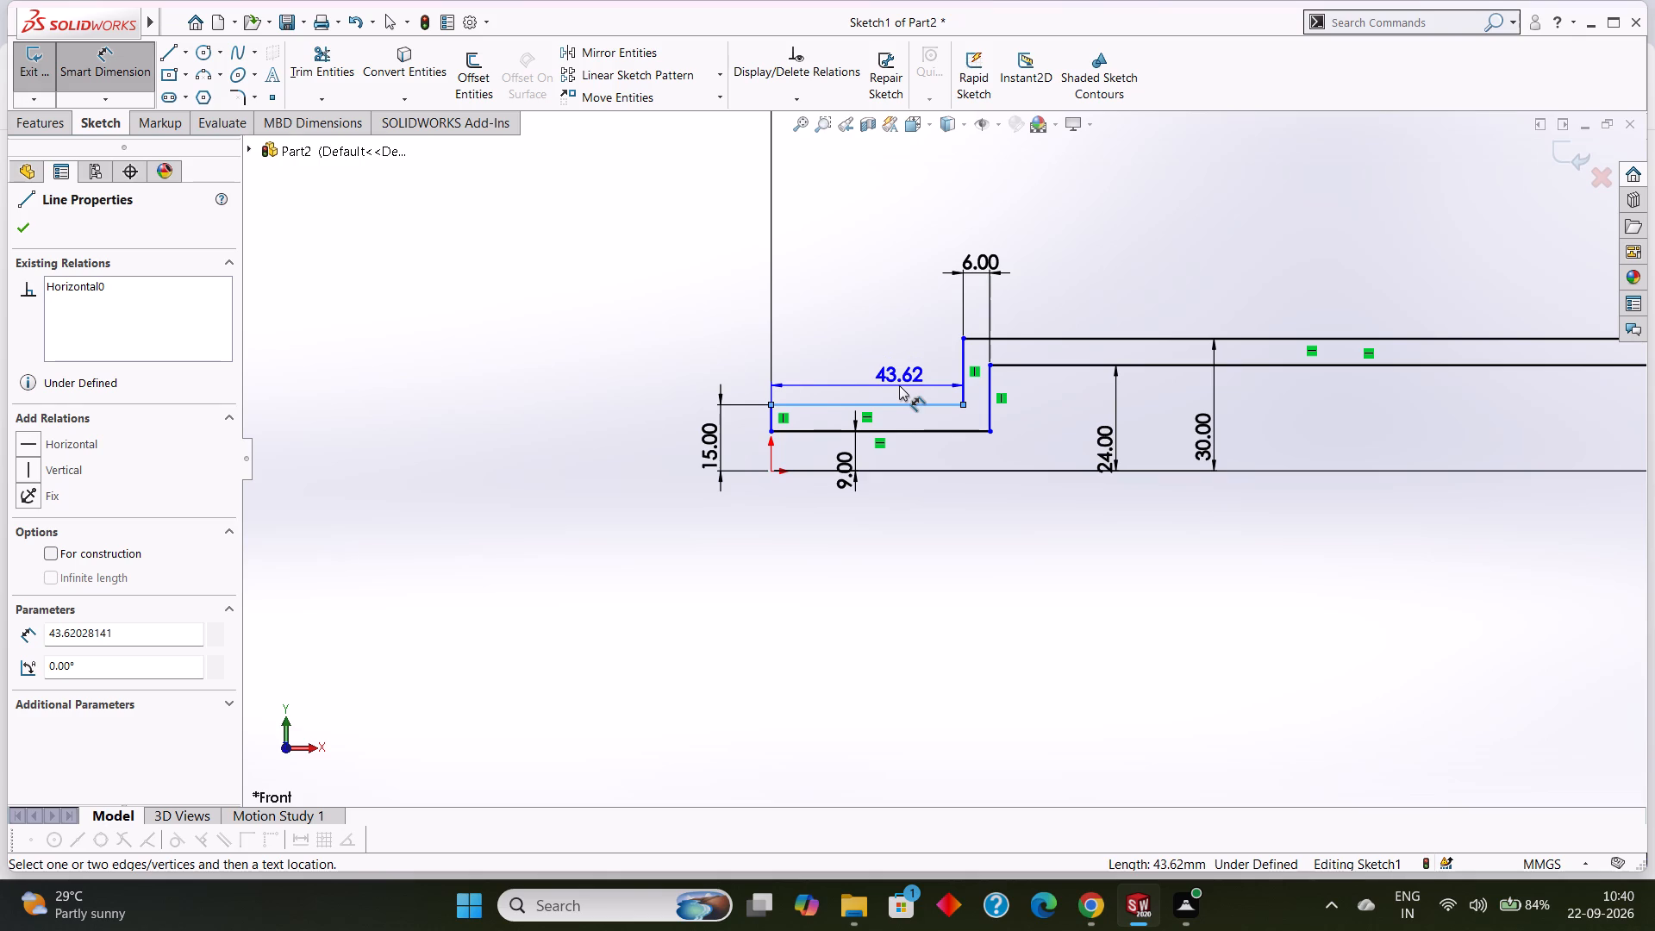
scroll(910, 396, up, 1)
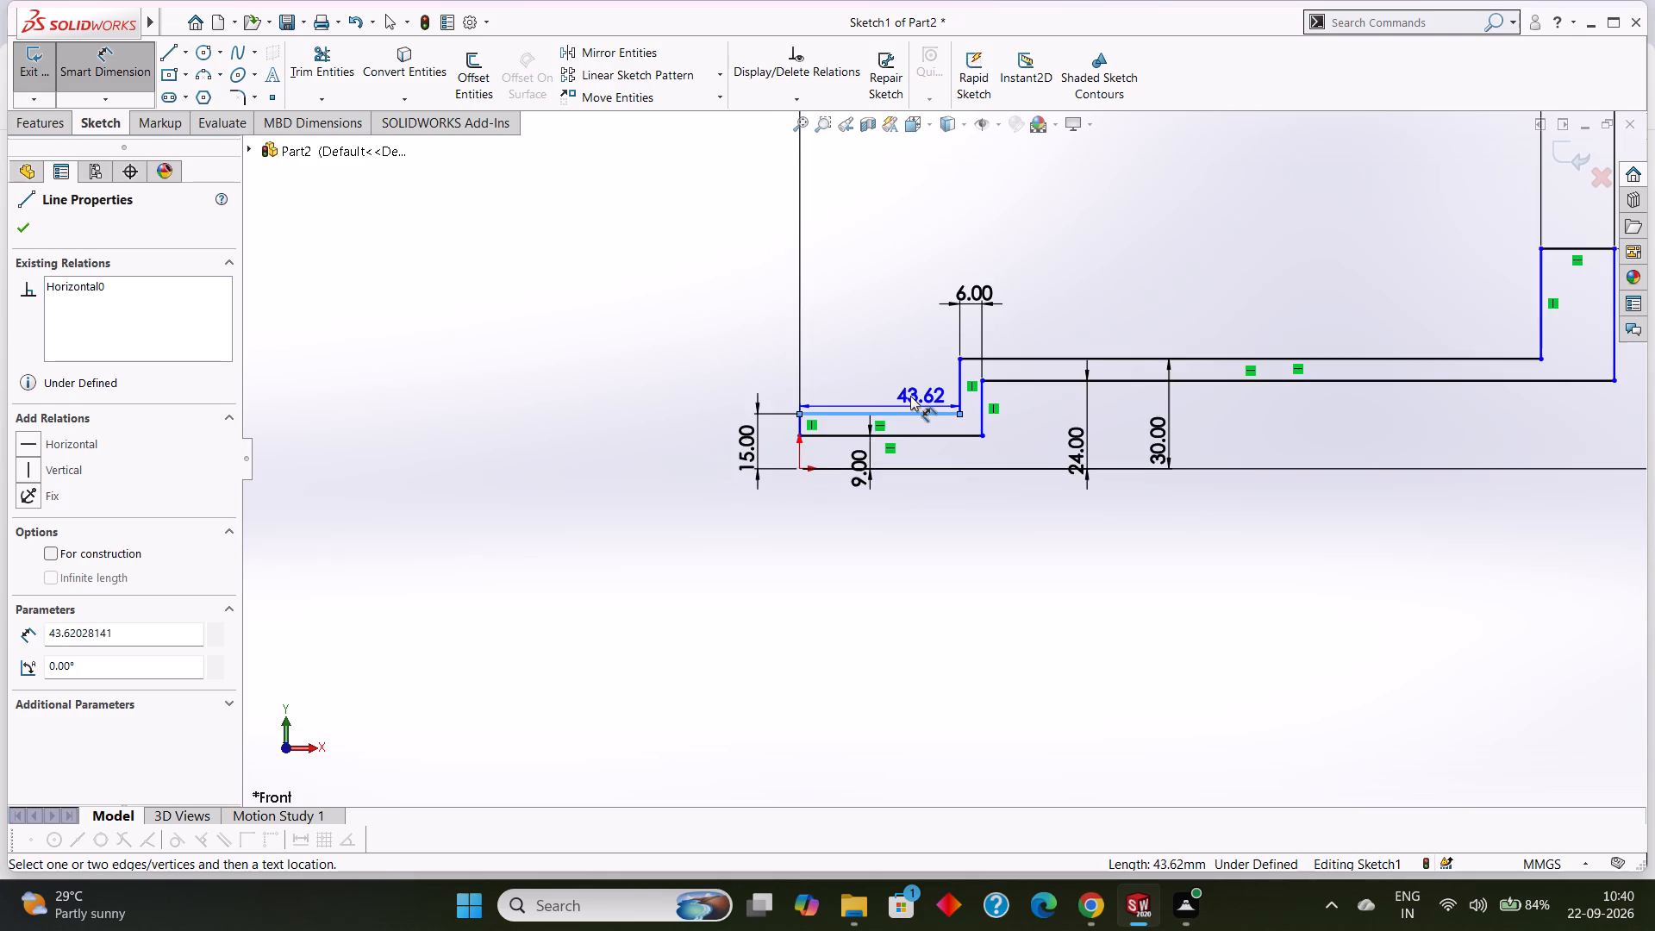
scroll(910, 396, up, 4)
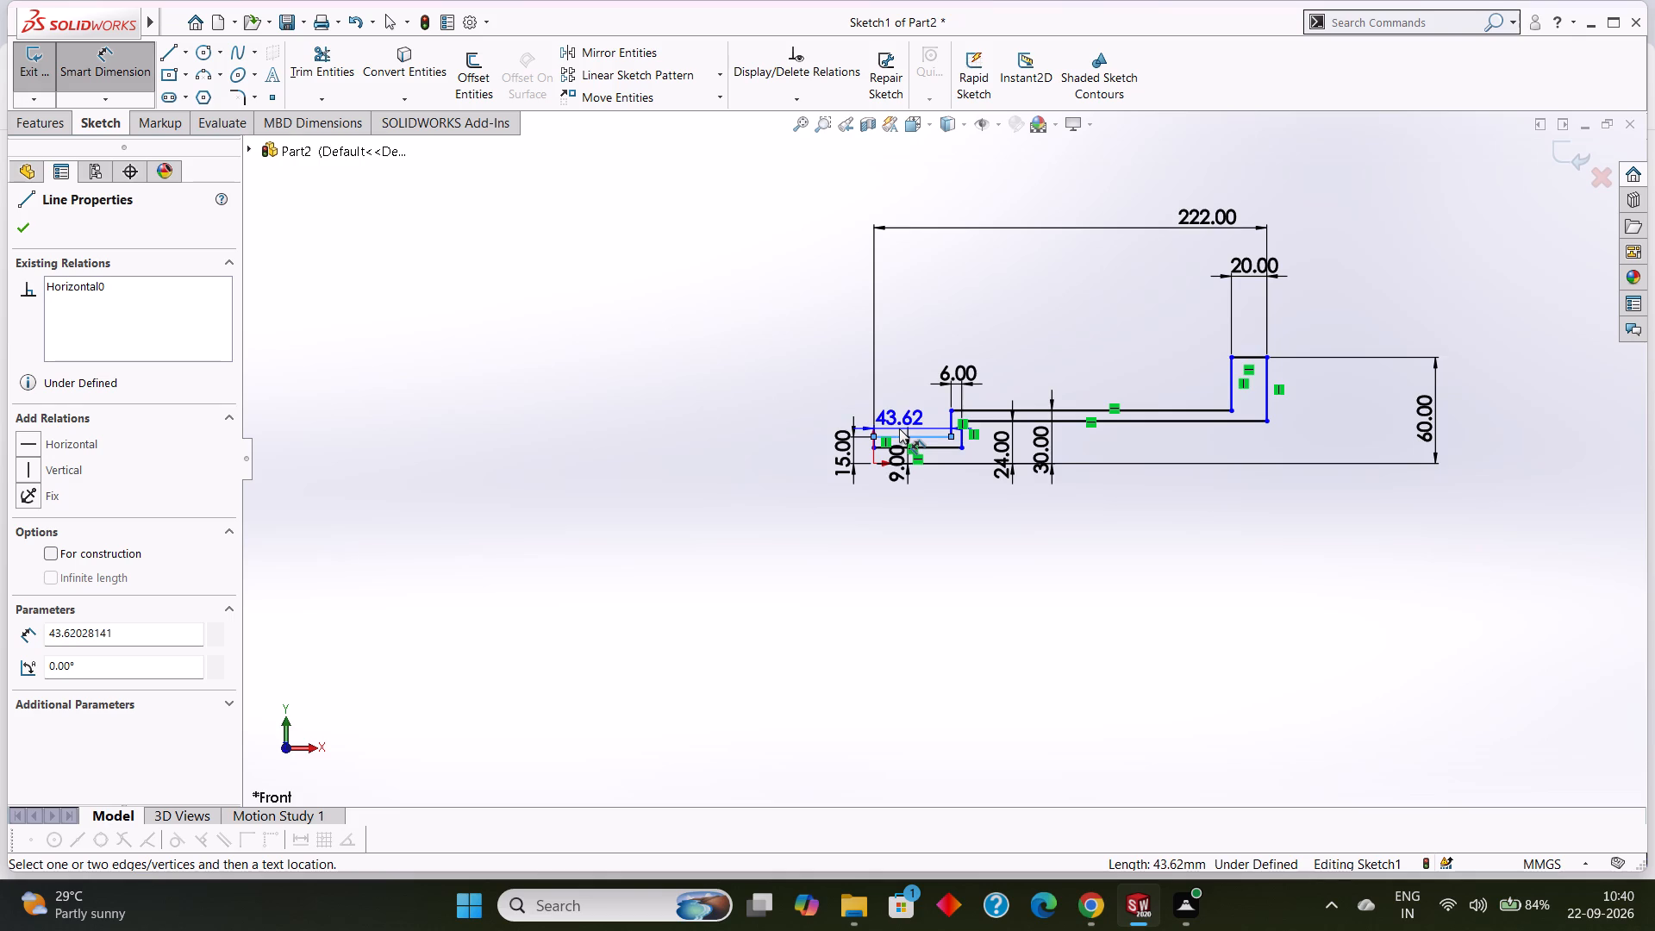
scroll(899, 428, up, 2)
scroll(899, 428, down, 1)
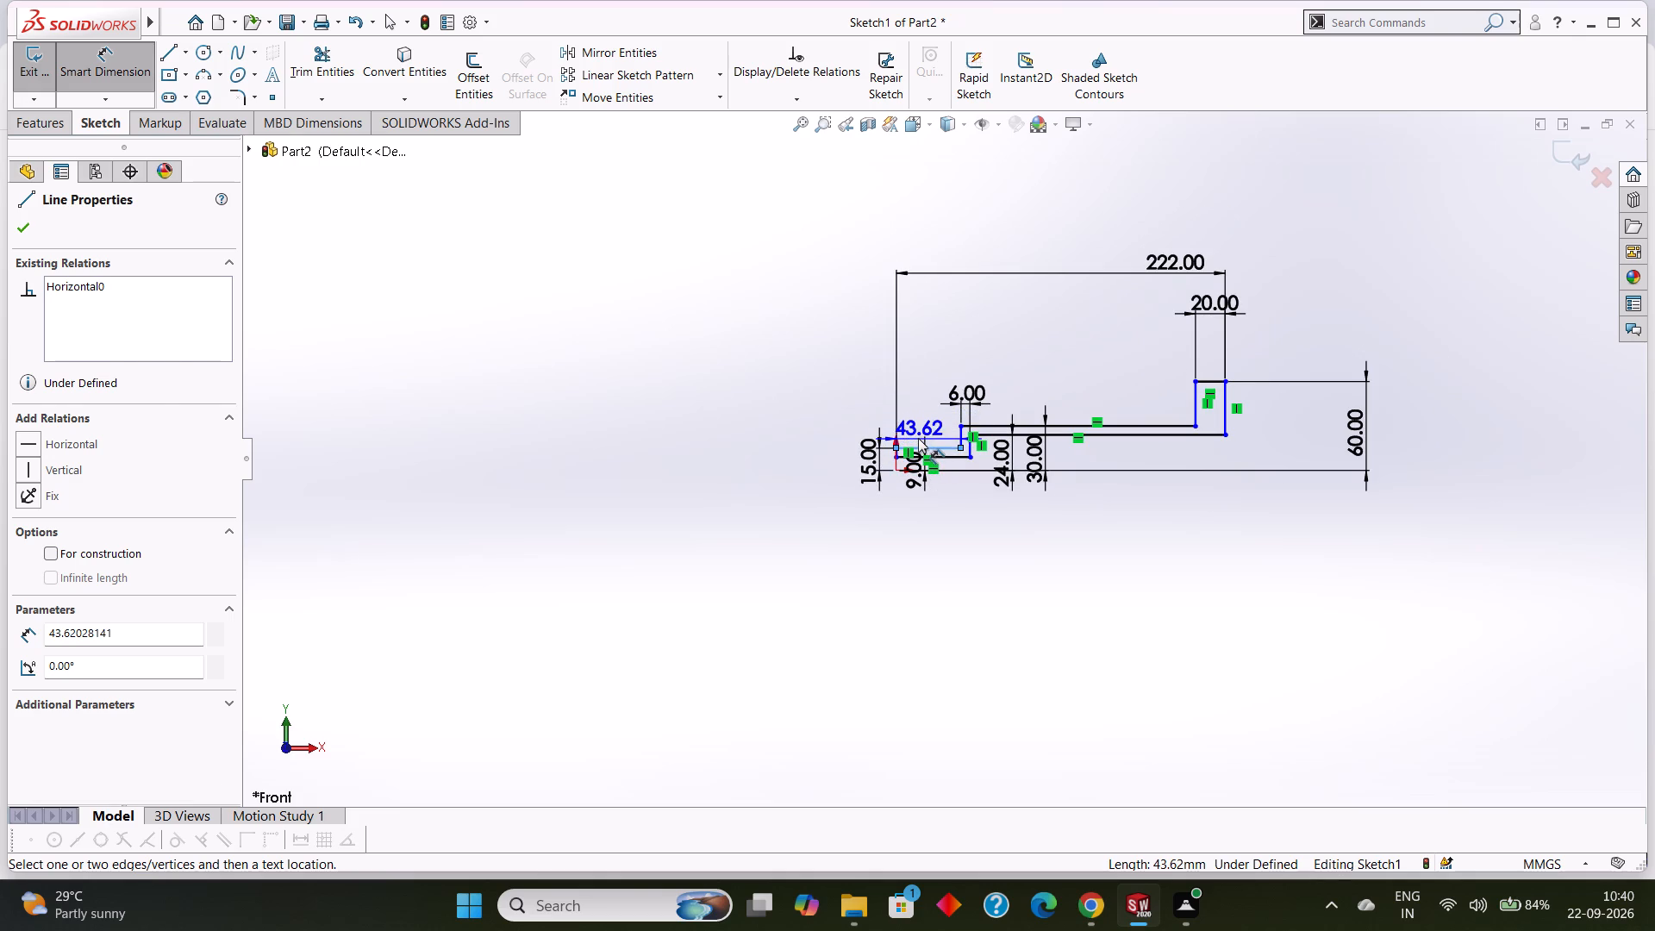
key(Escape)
Dimension the horizontal distance from the origin to the inner corner at the end of the short upper line at 43 mm.
scroll(936, 419, down, 5)
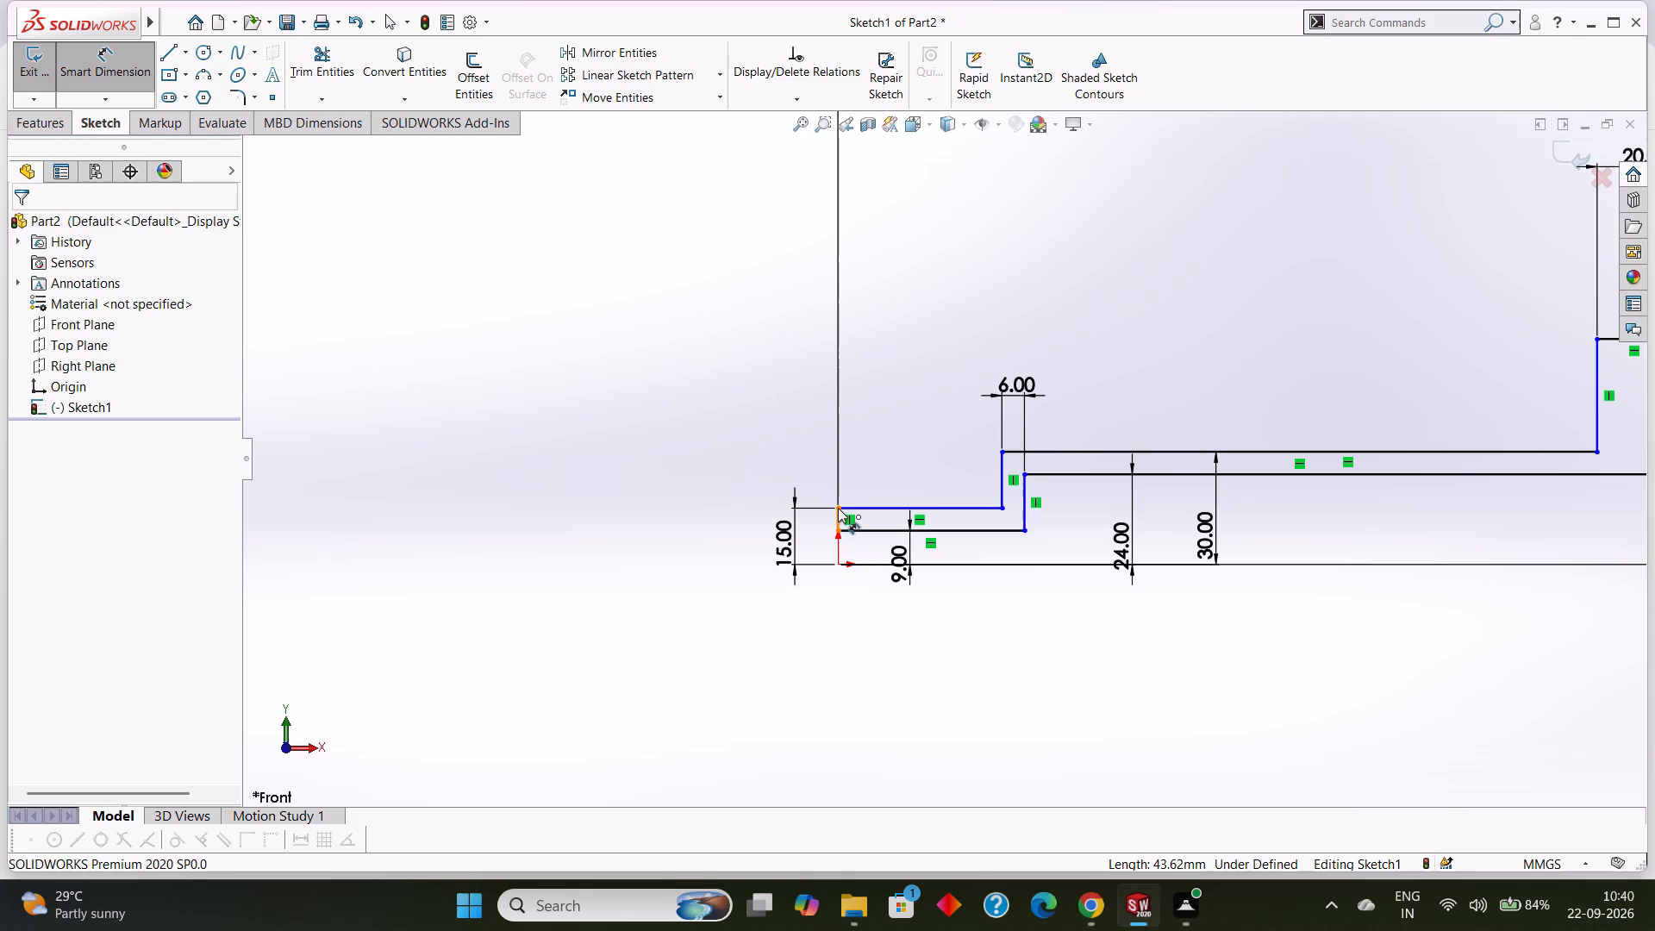
click(839, 561)
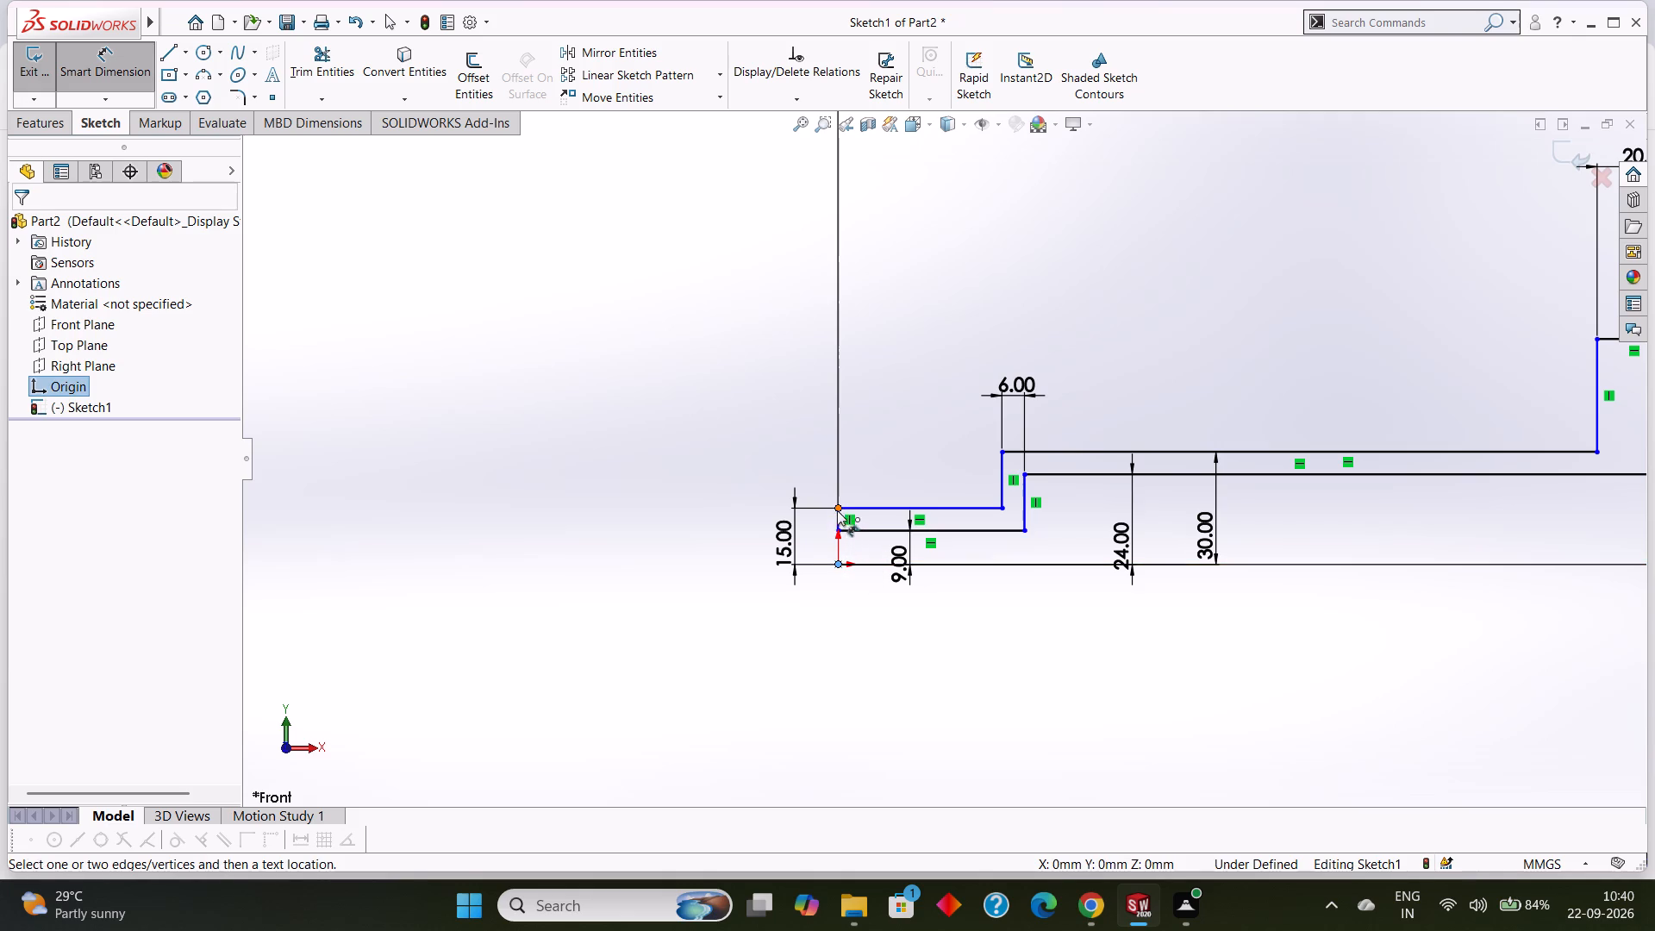
click(1002, 503)
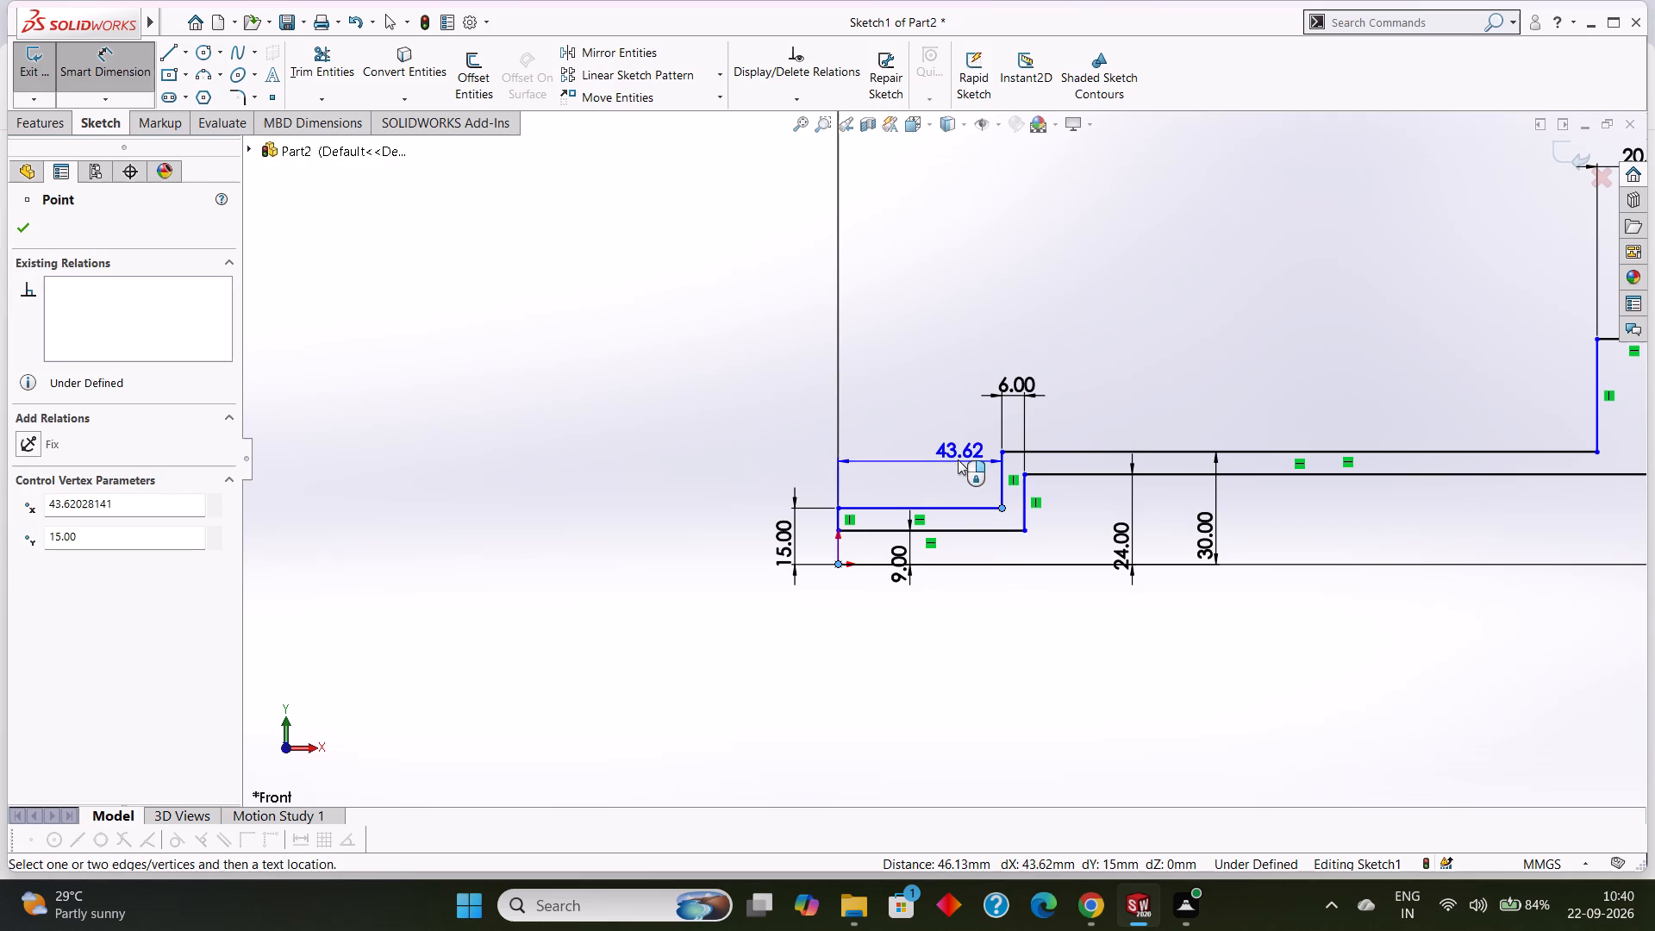
click(944, 453)
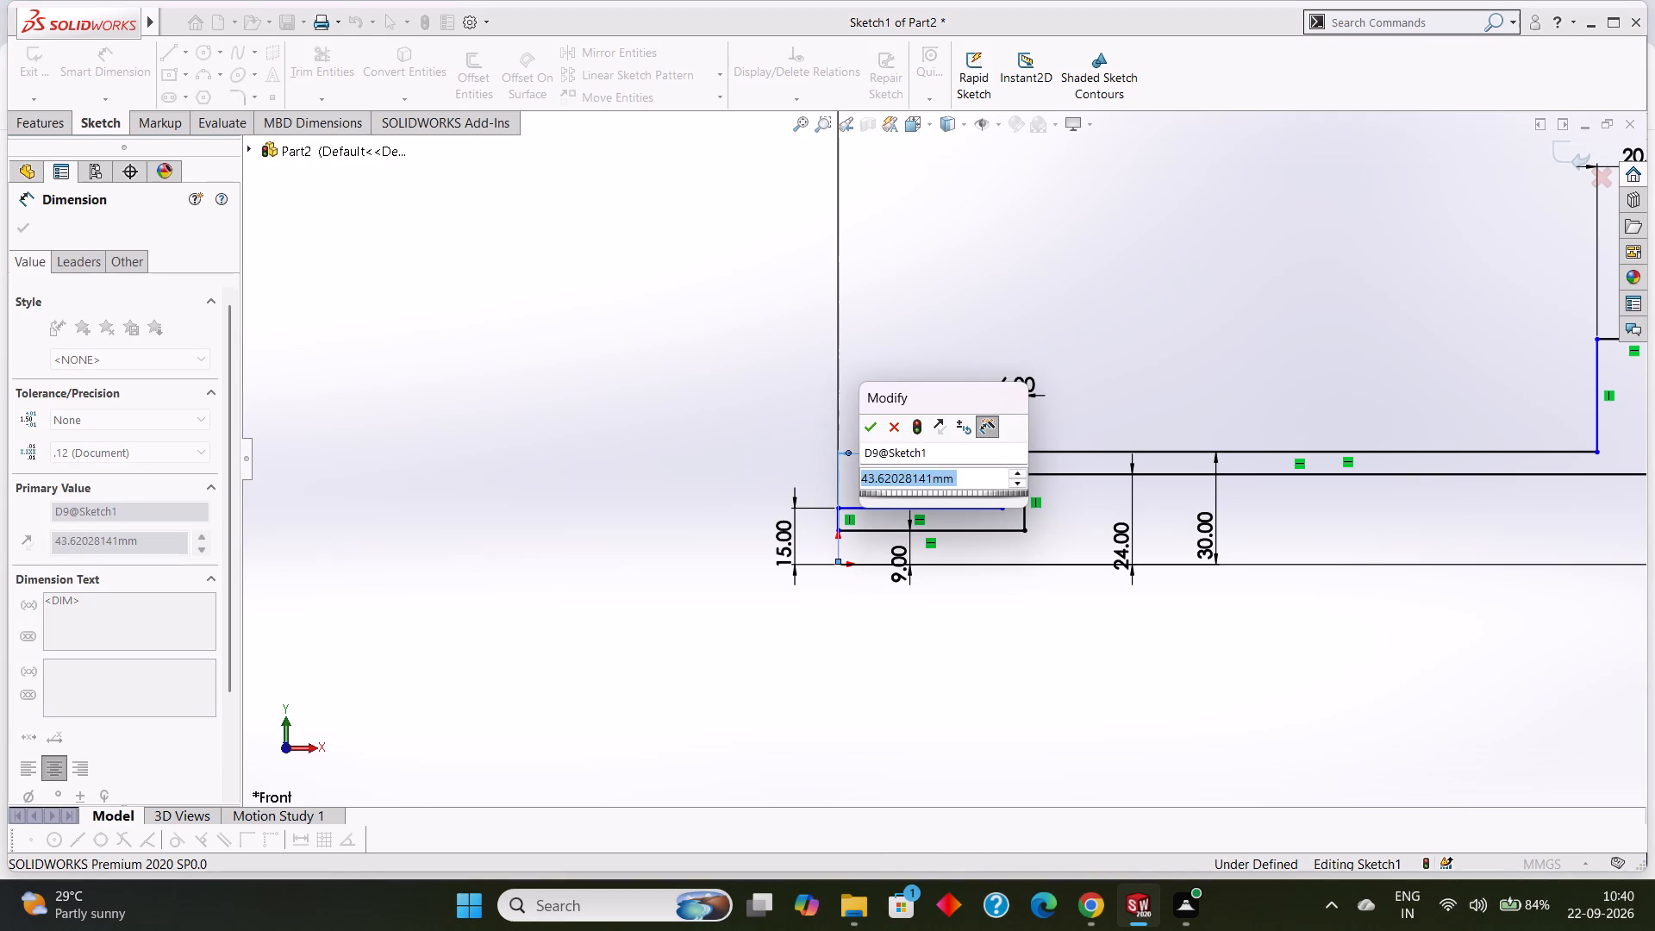
text(43)
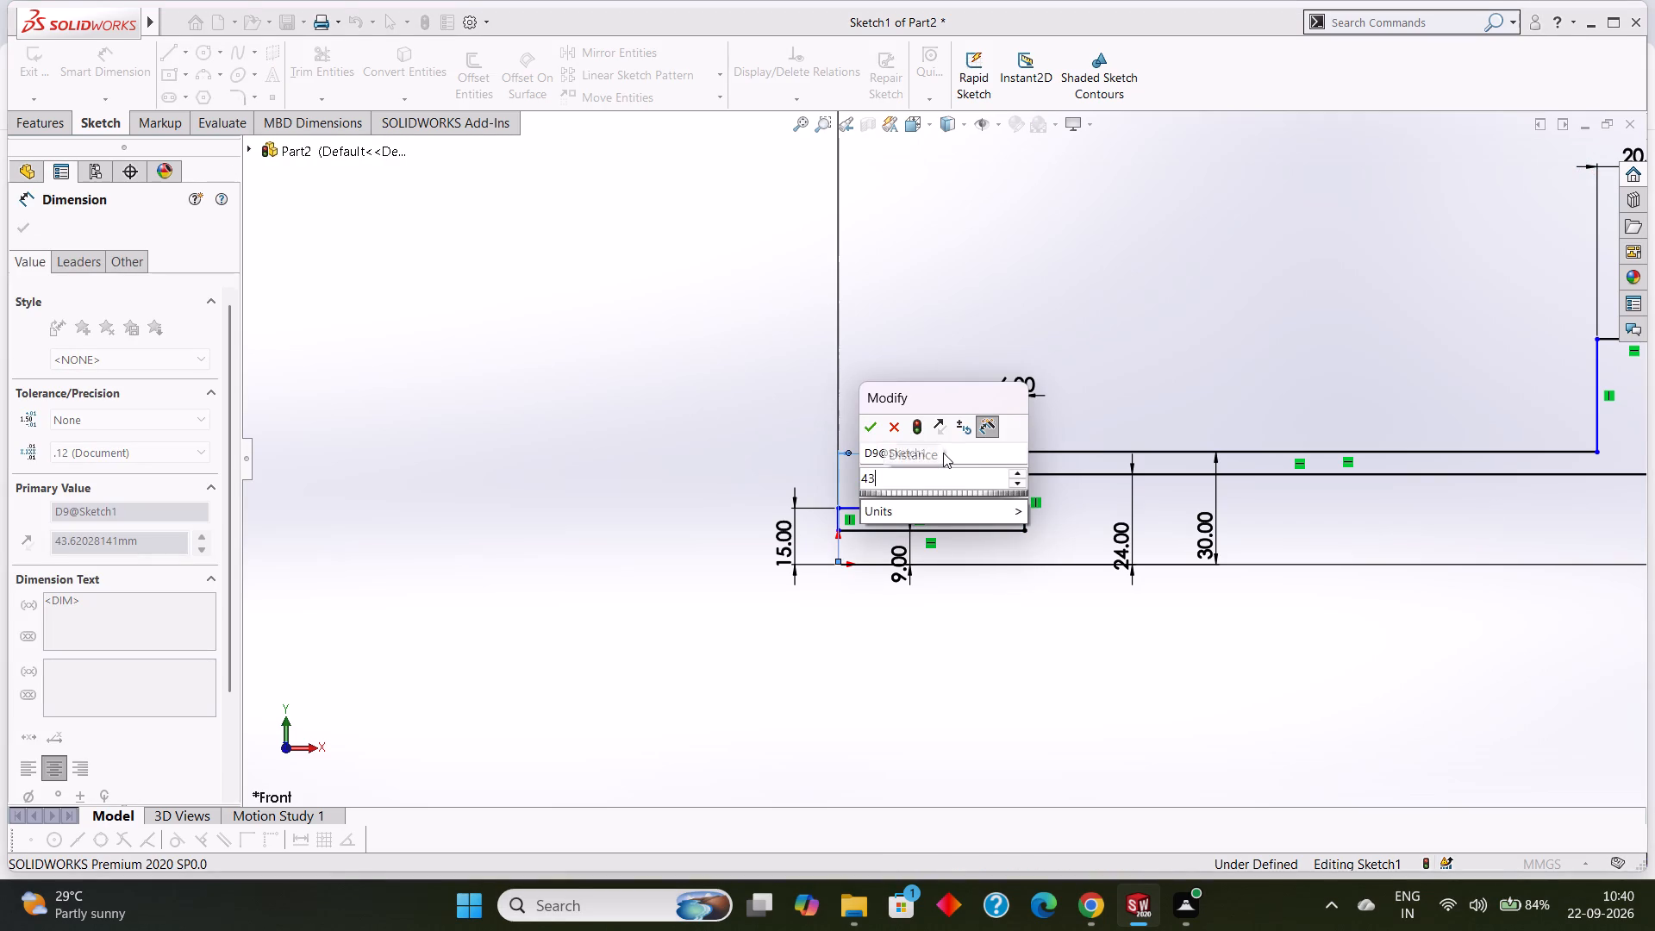
key(Return)
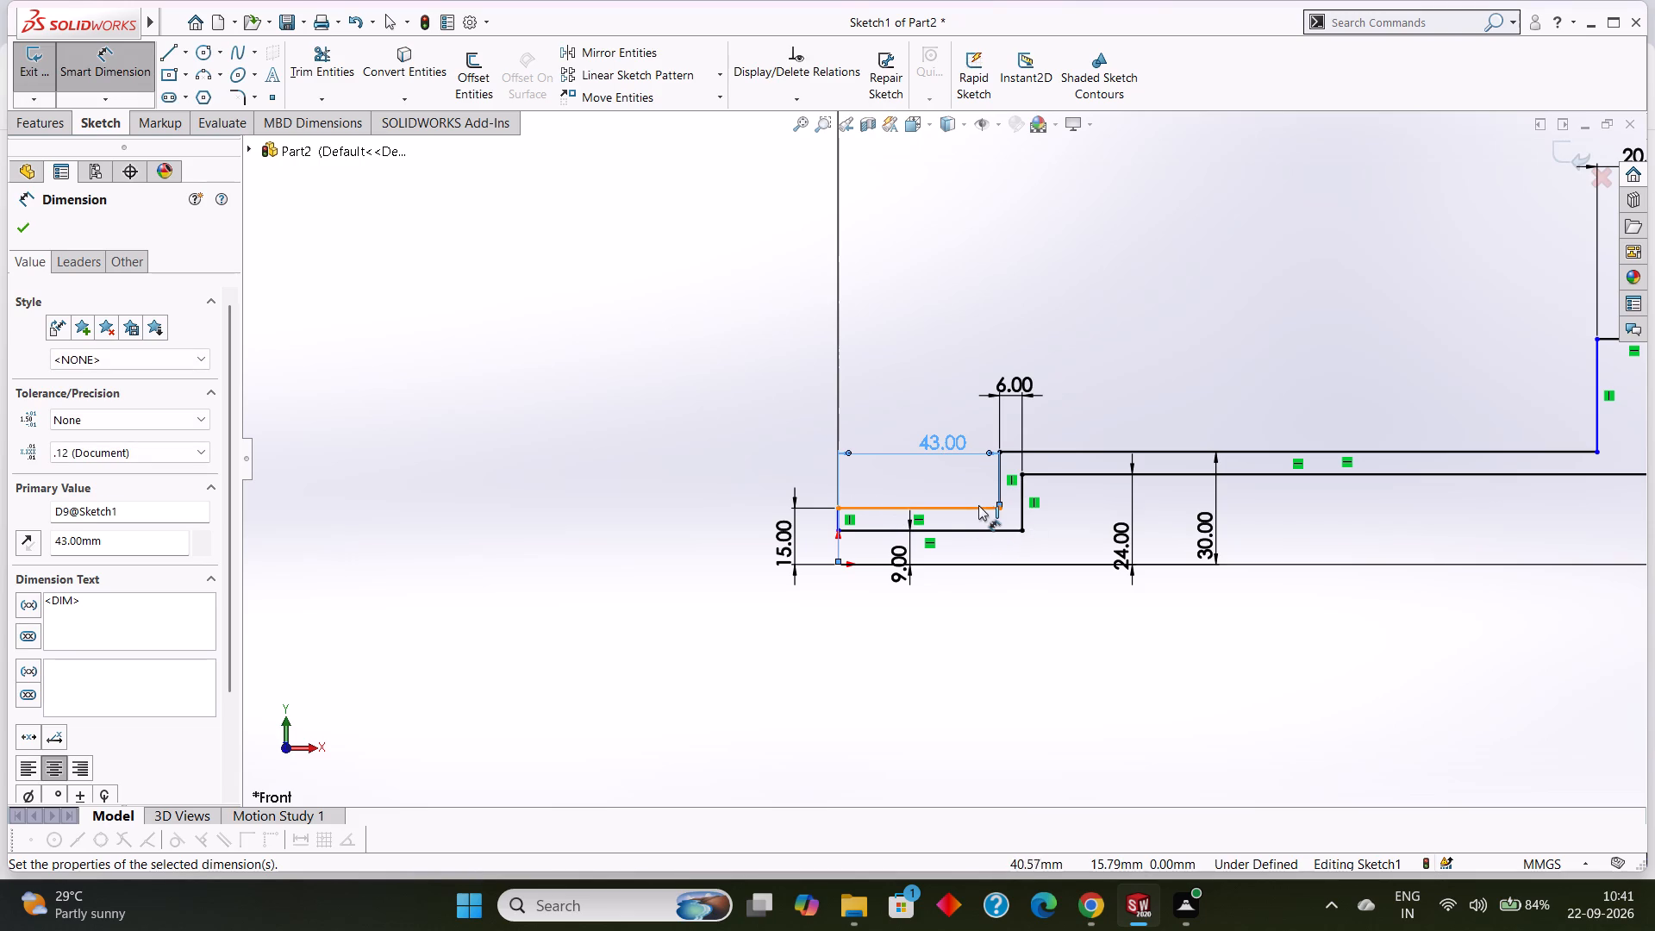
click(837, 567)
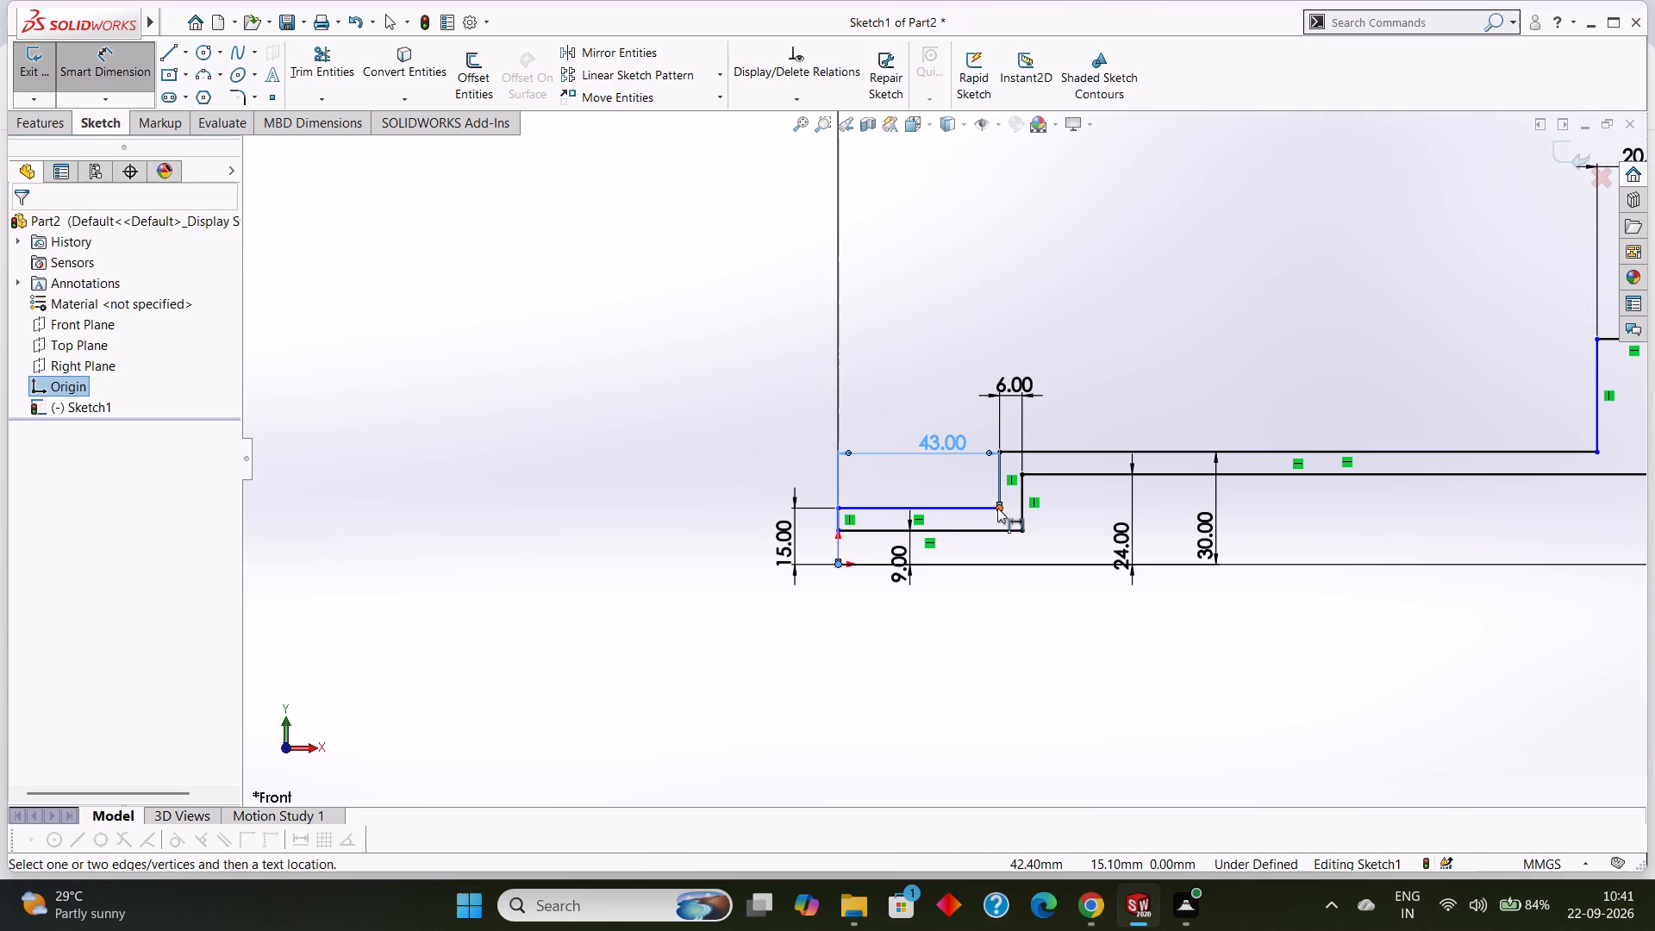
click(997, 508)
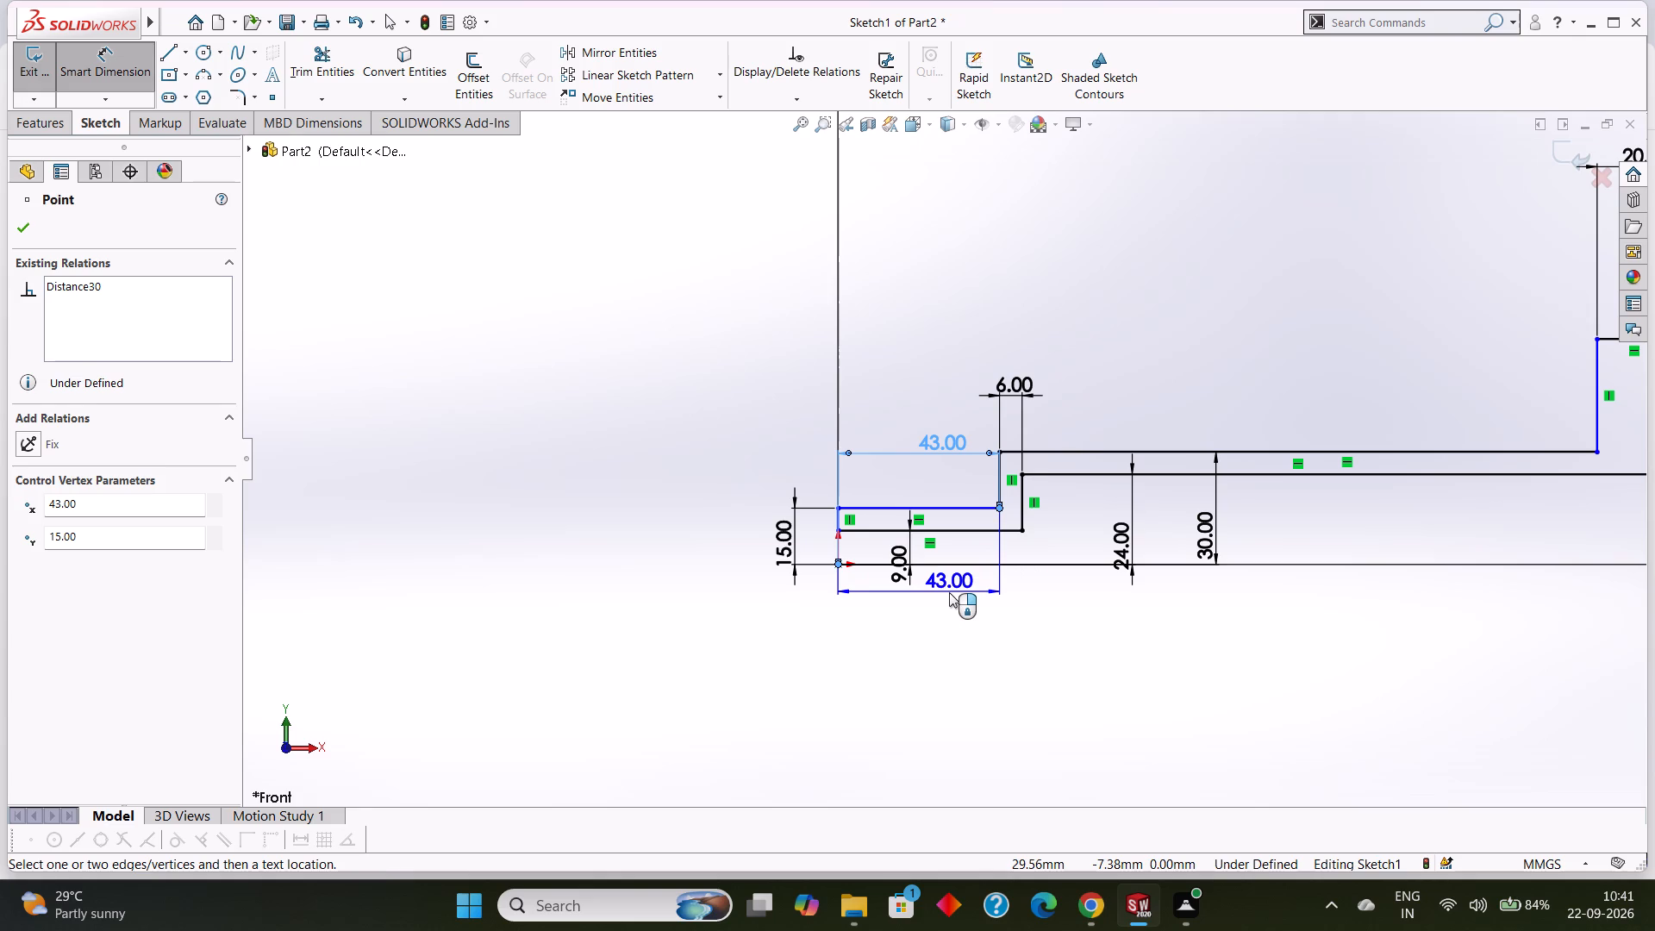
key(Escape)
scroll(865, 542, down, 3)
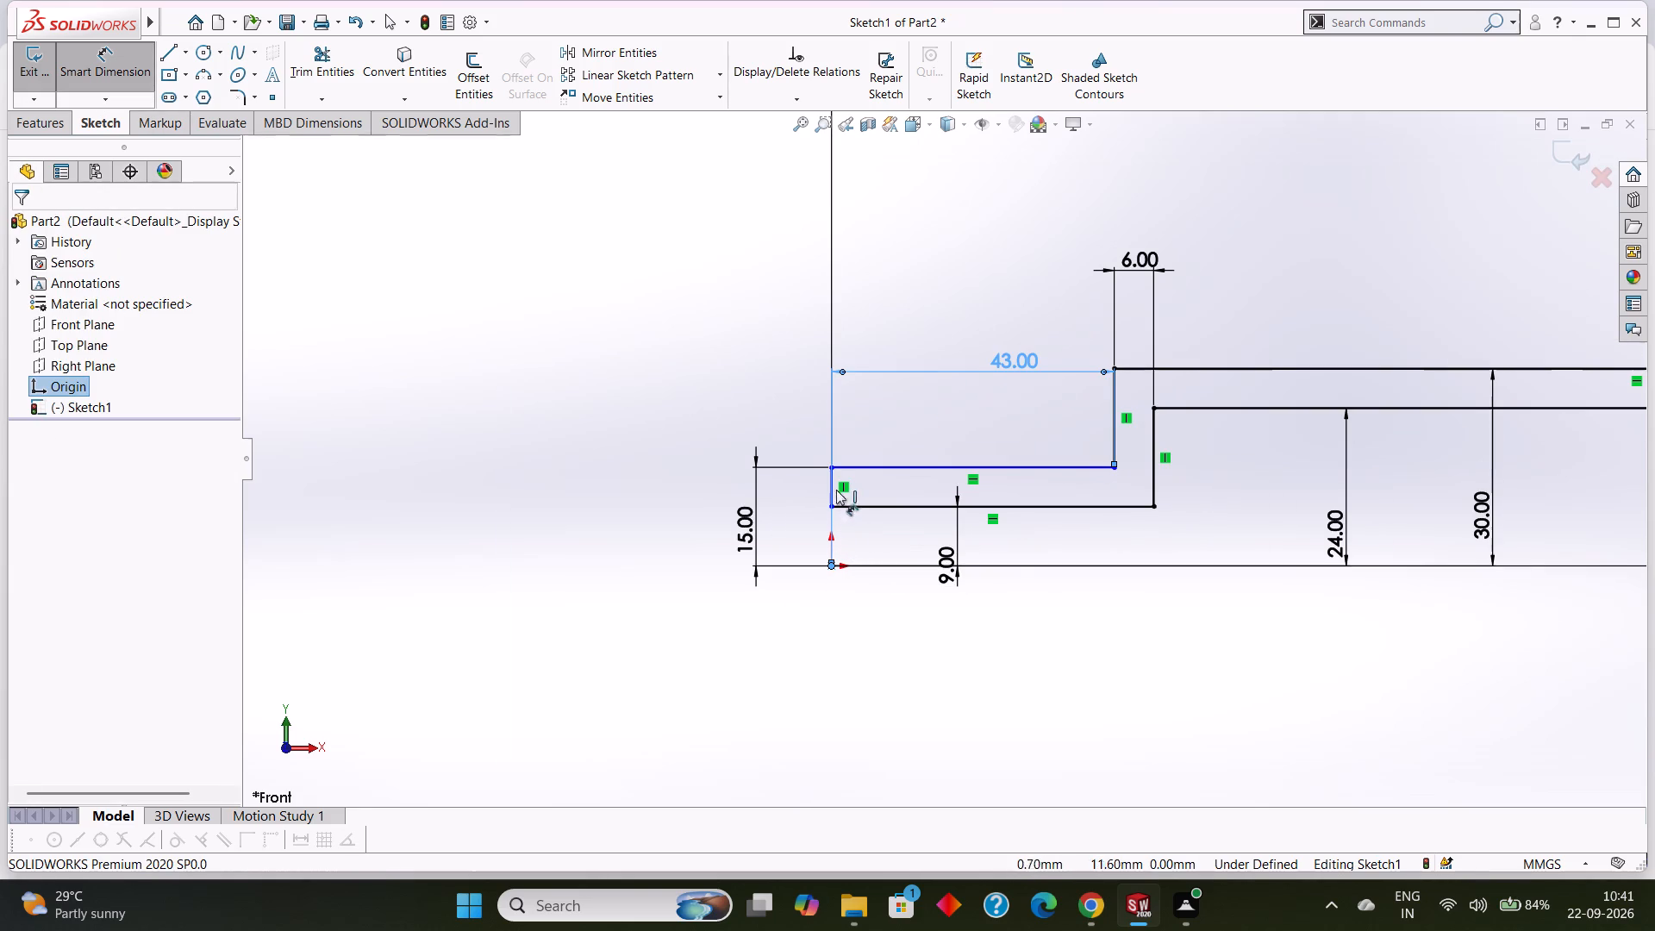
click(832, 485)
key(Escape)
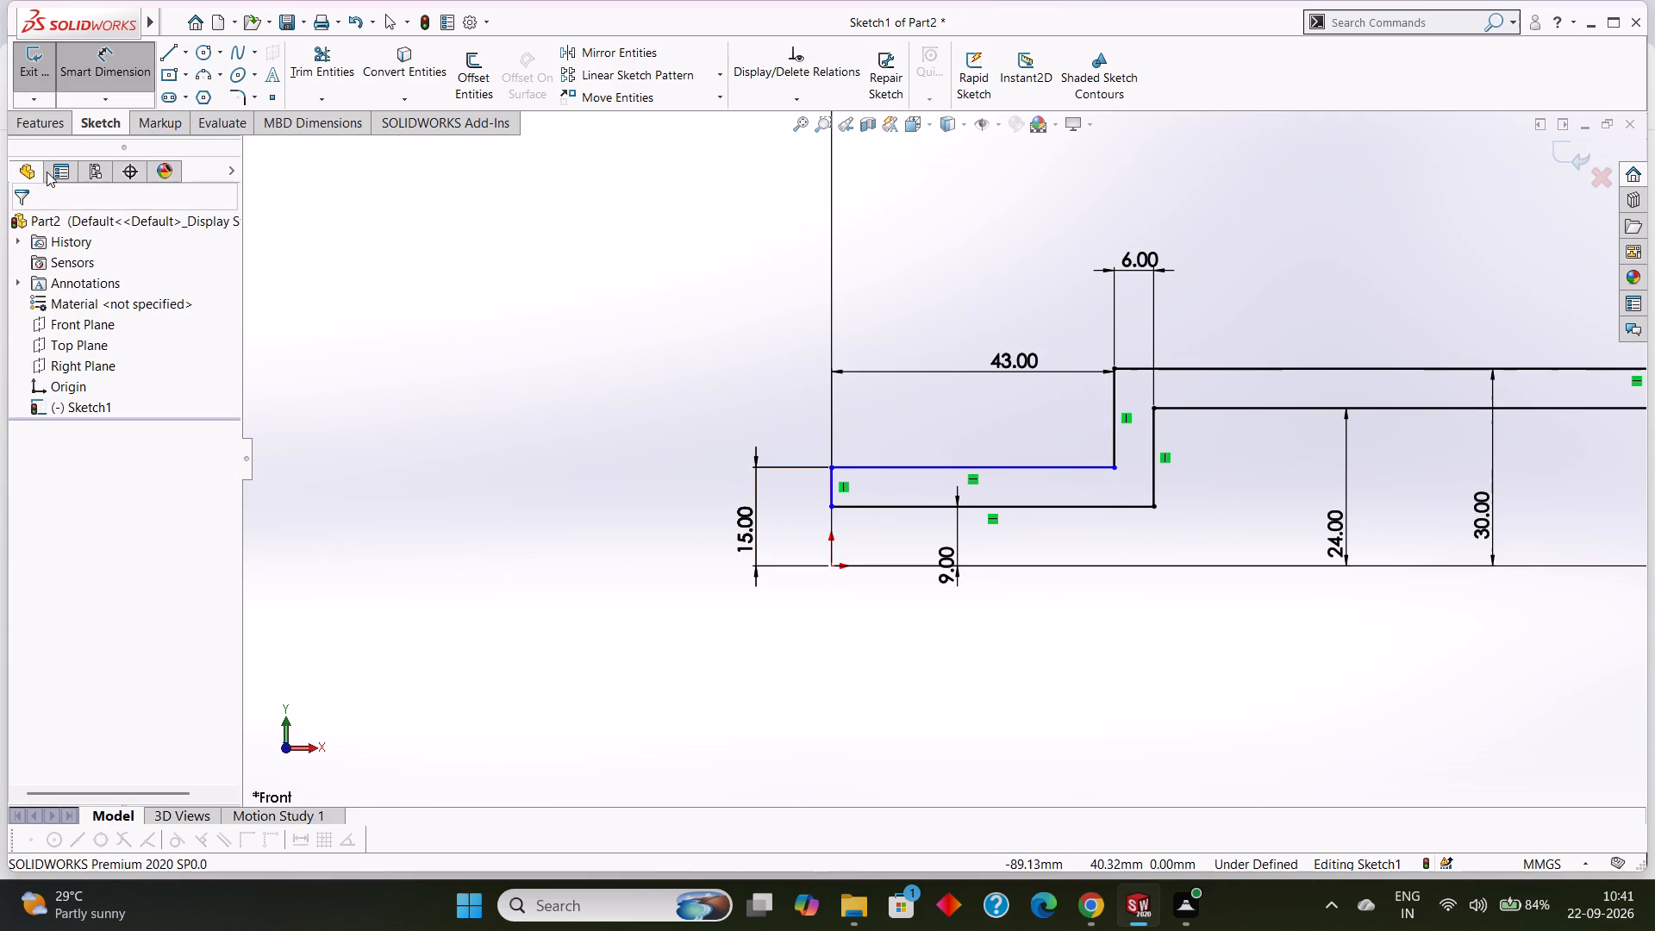
Dimension the short vertical end line above the origin at 6 mm.
click(832, 484)
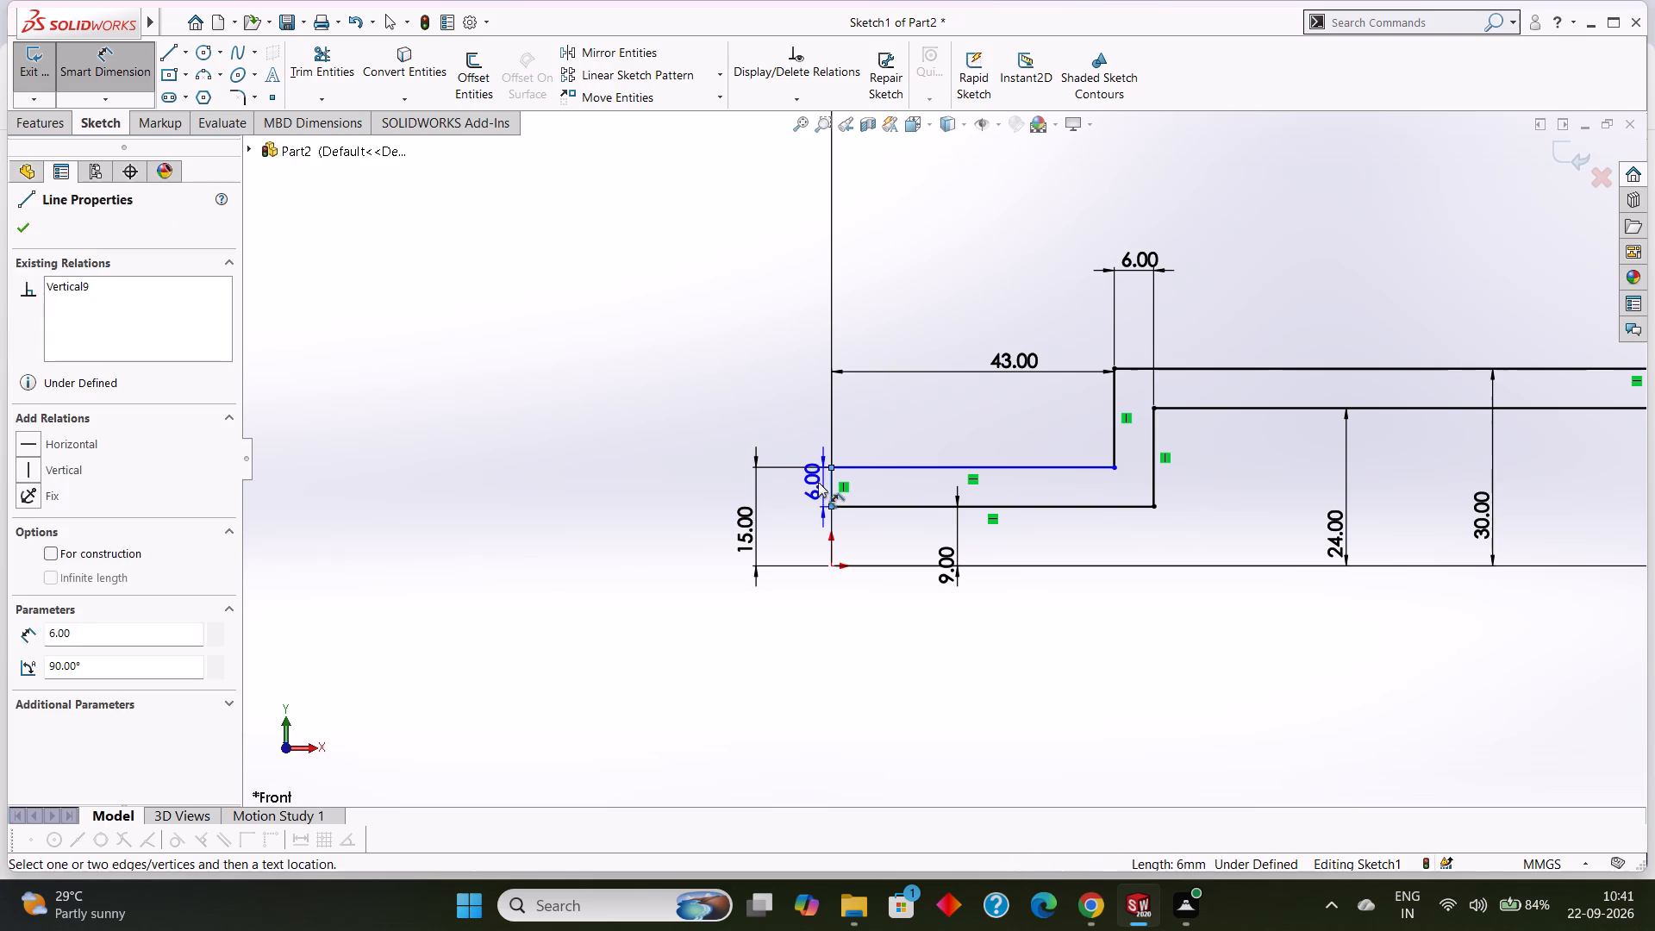
click(816, 482)
click(740, 459)
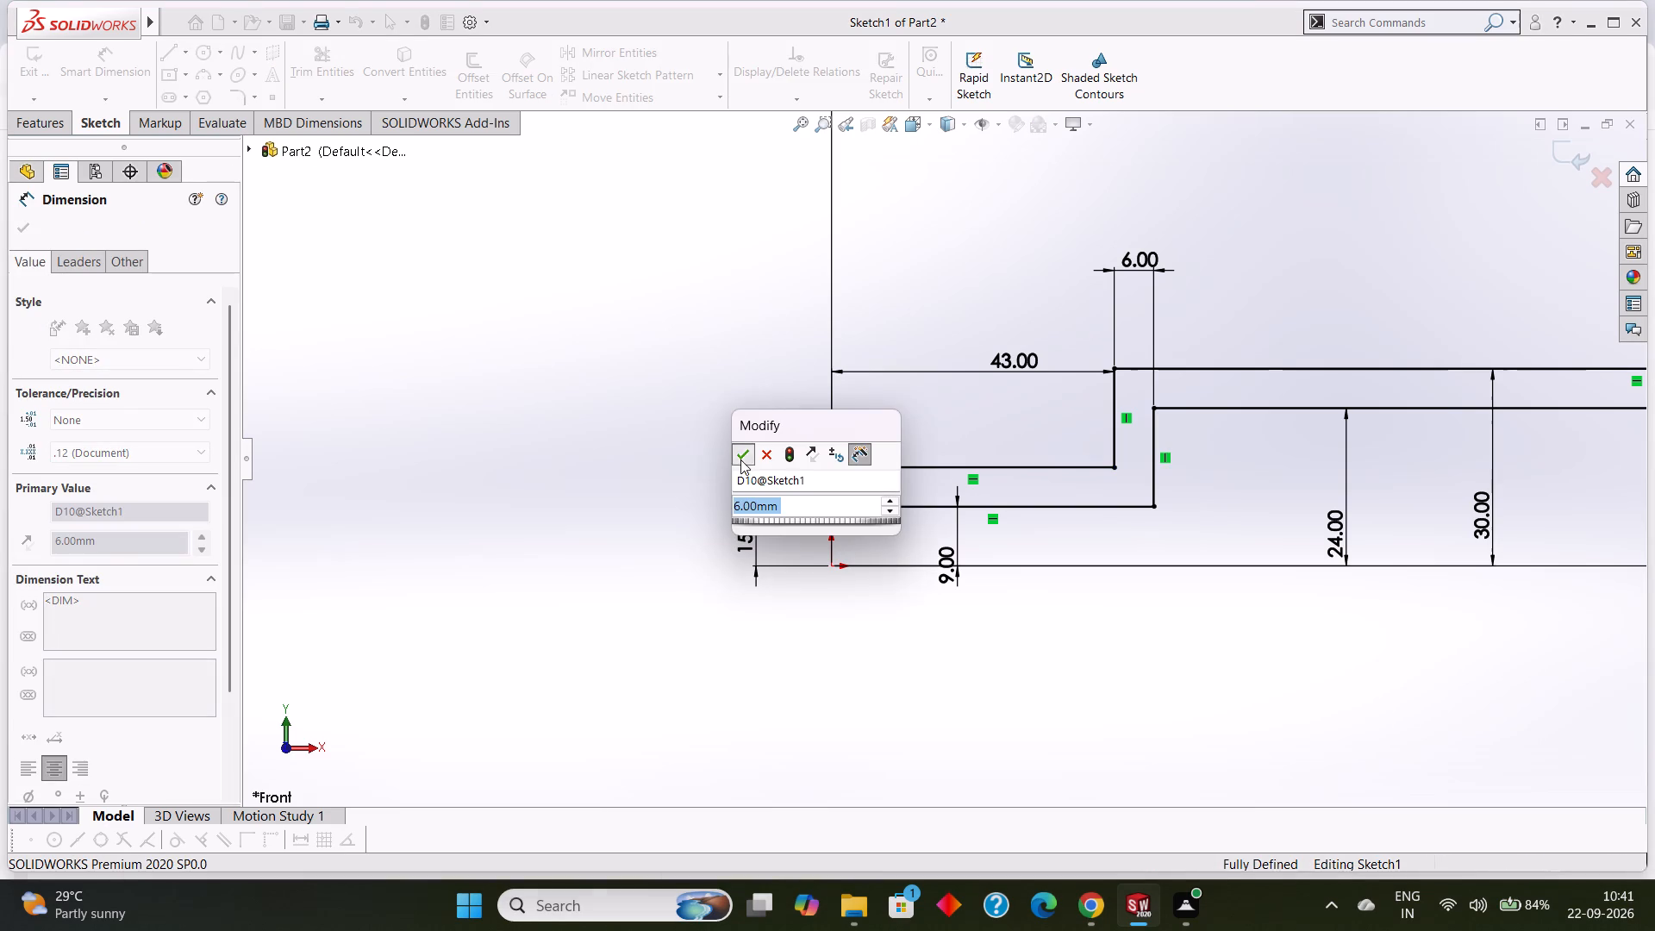
click(26, 230)
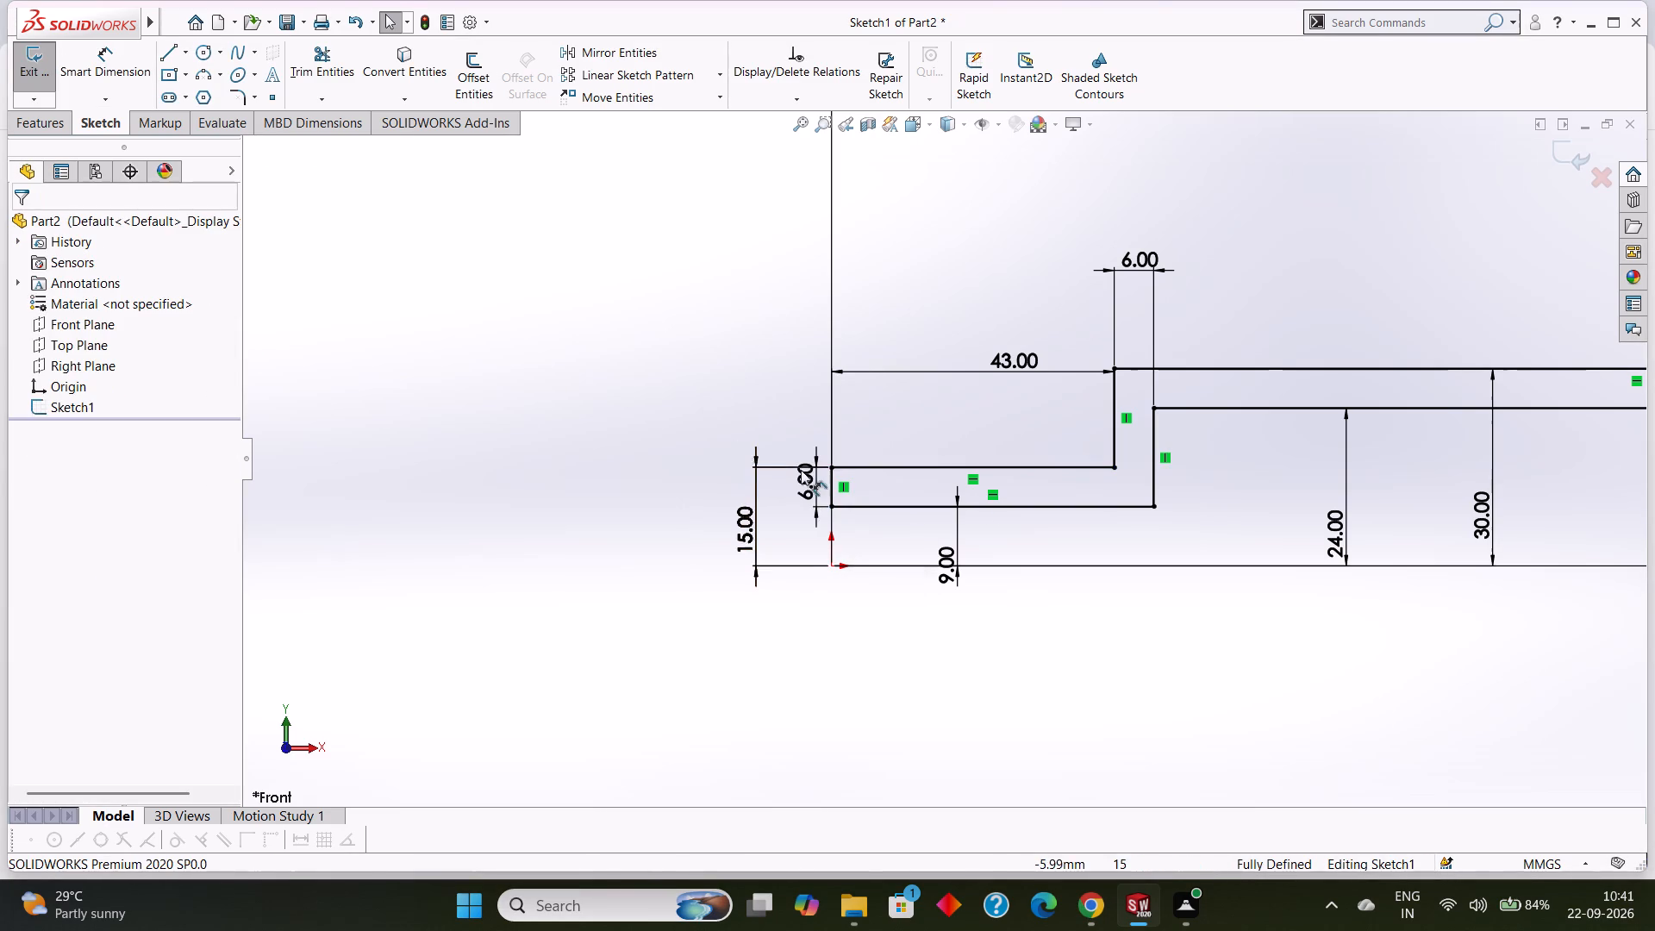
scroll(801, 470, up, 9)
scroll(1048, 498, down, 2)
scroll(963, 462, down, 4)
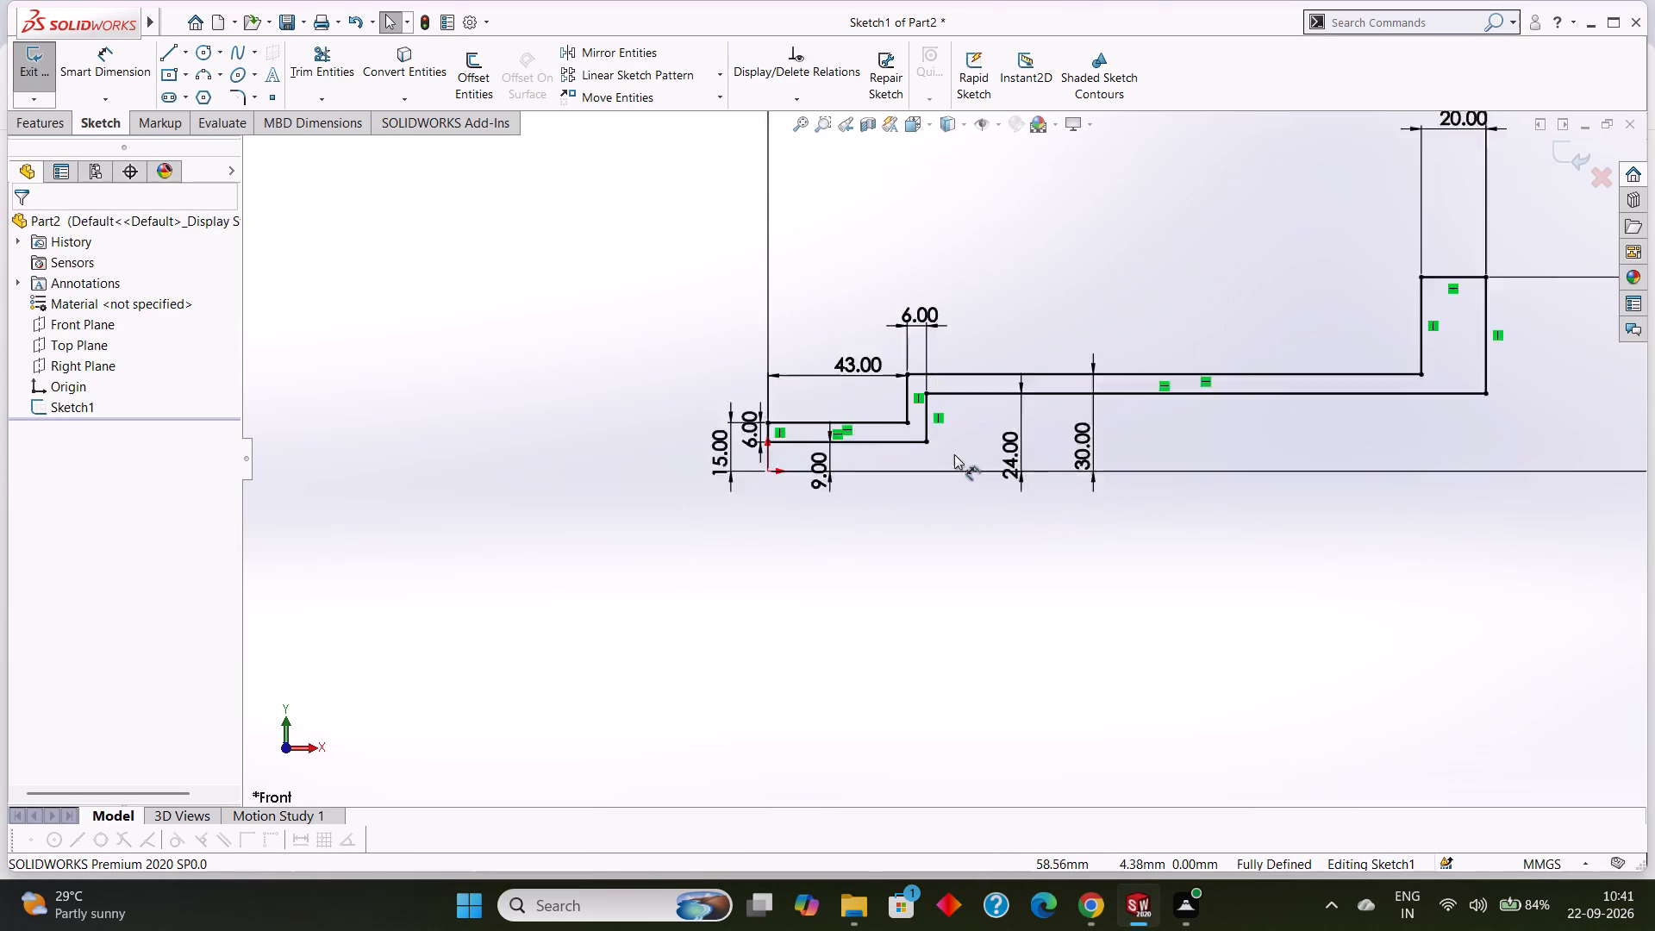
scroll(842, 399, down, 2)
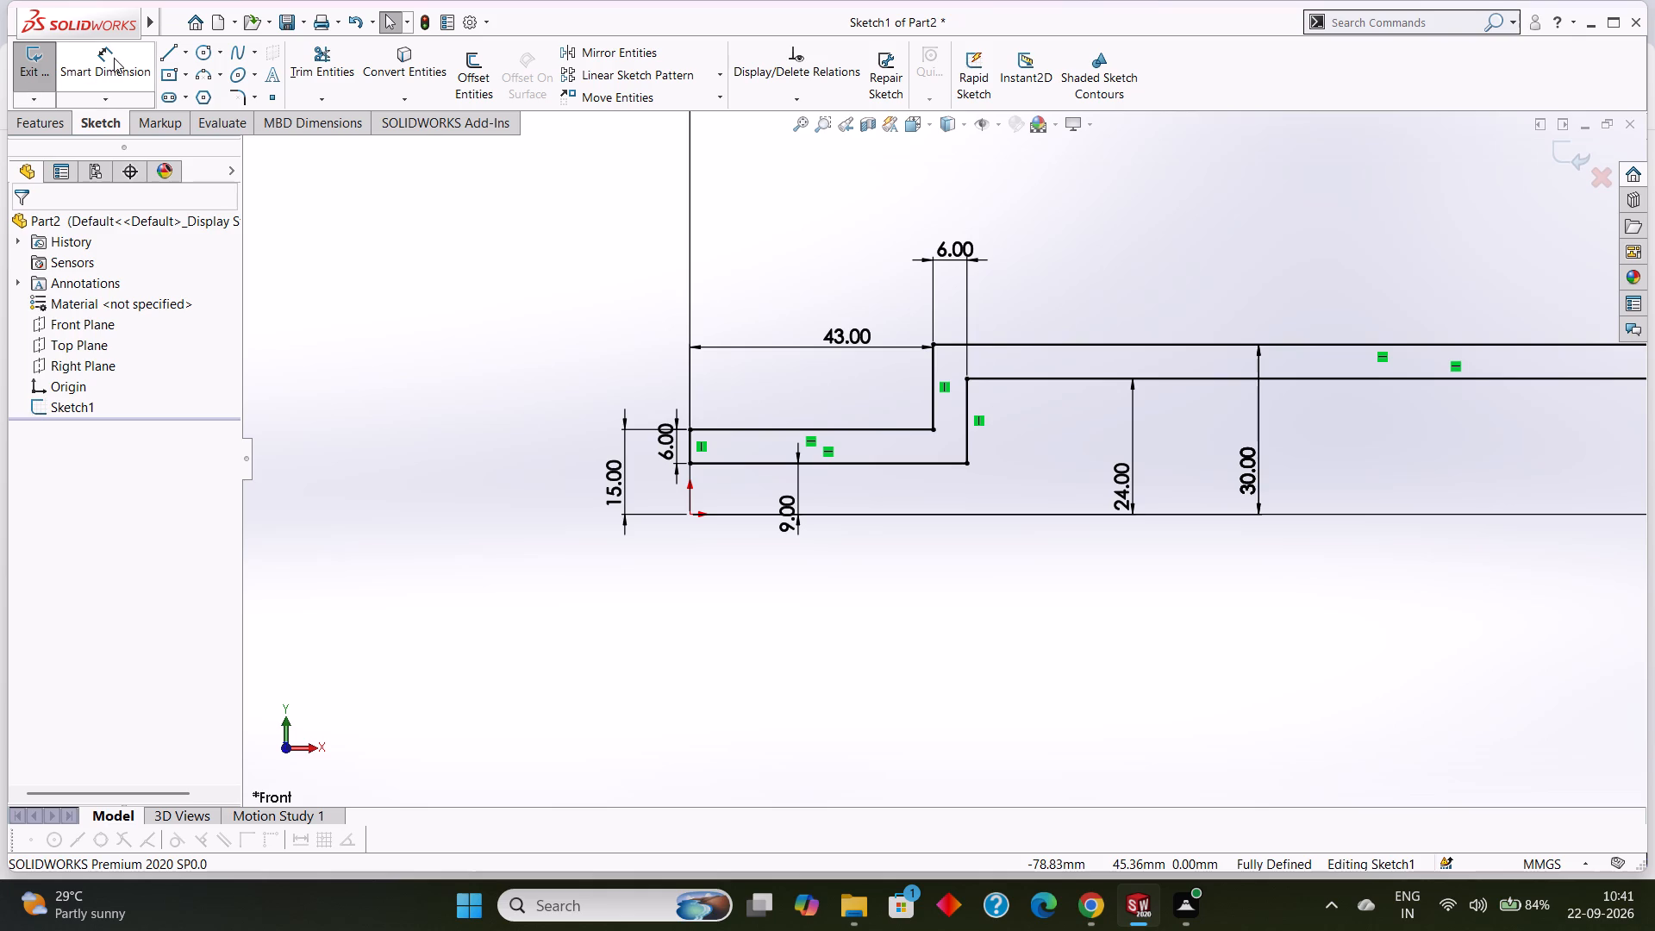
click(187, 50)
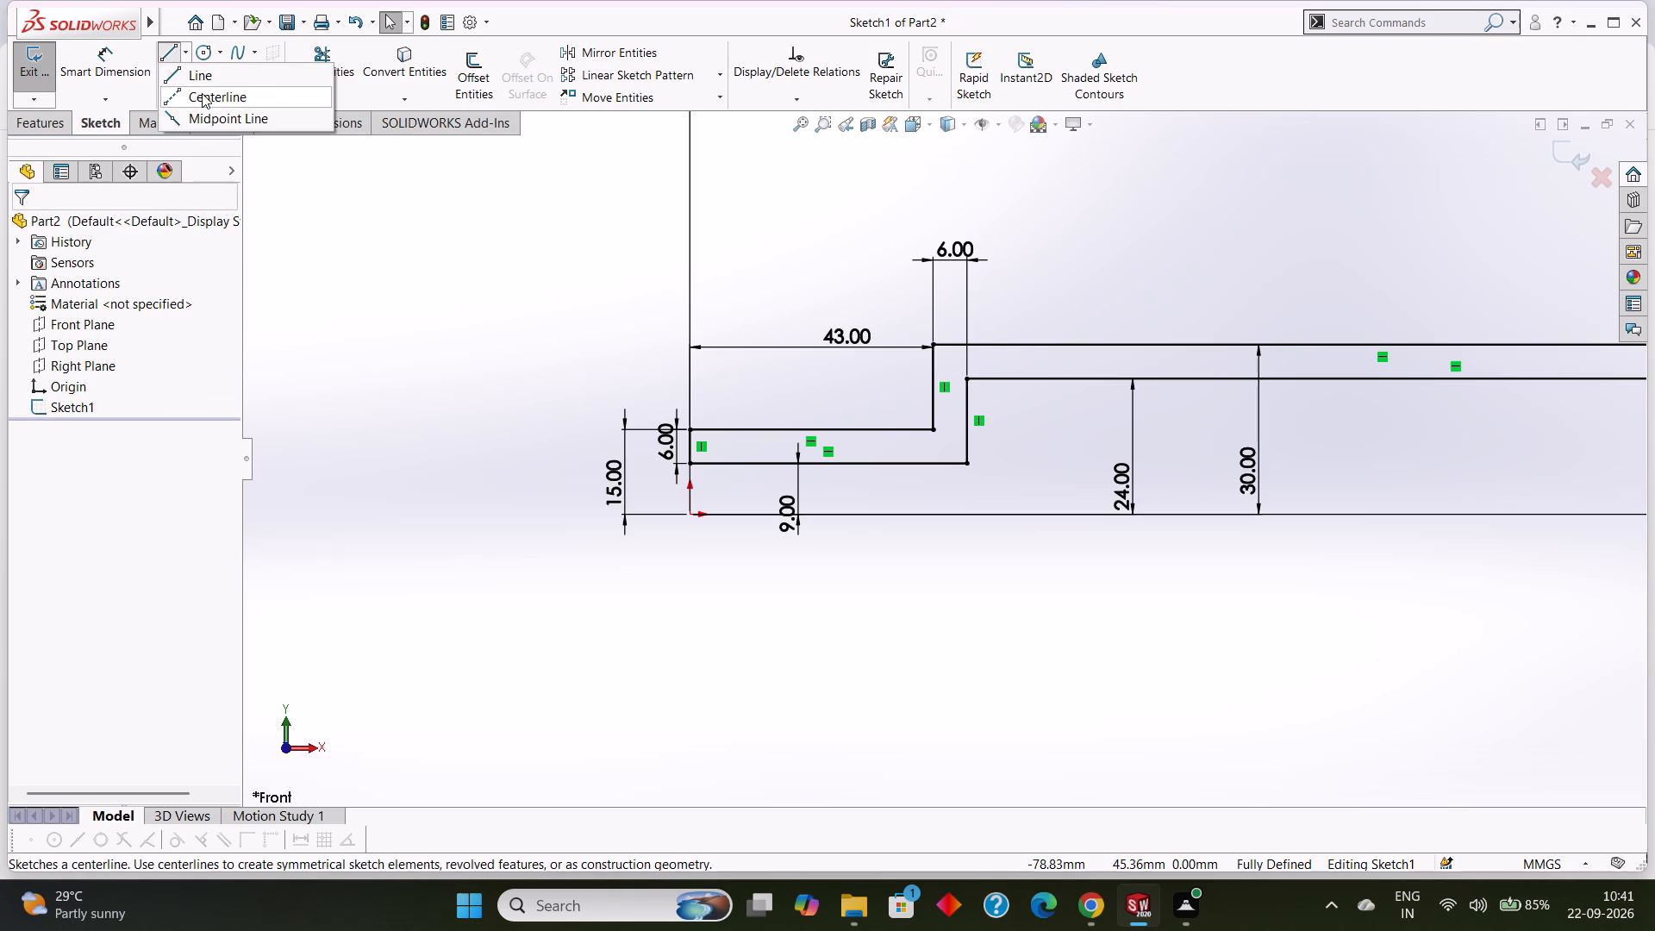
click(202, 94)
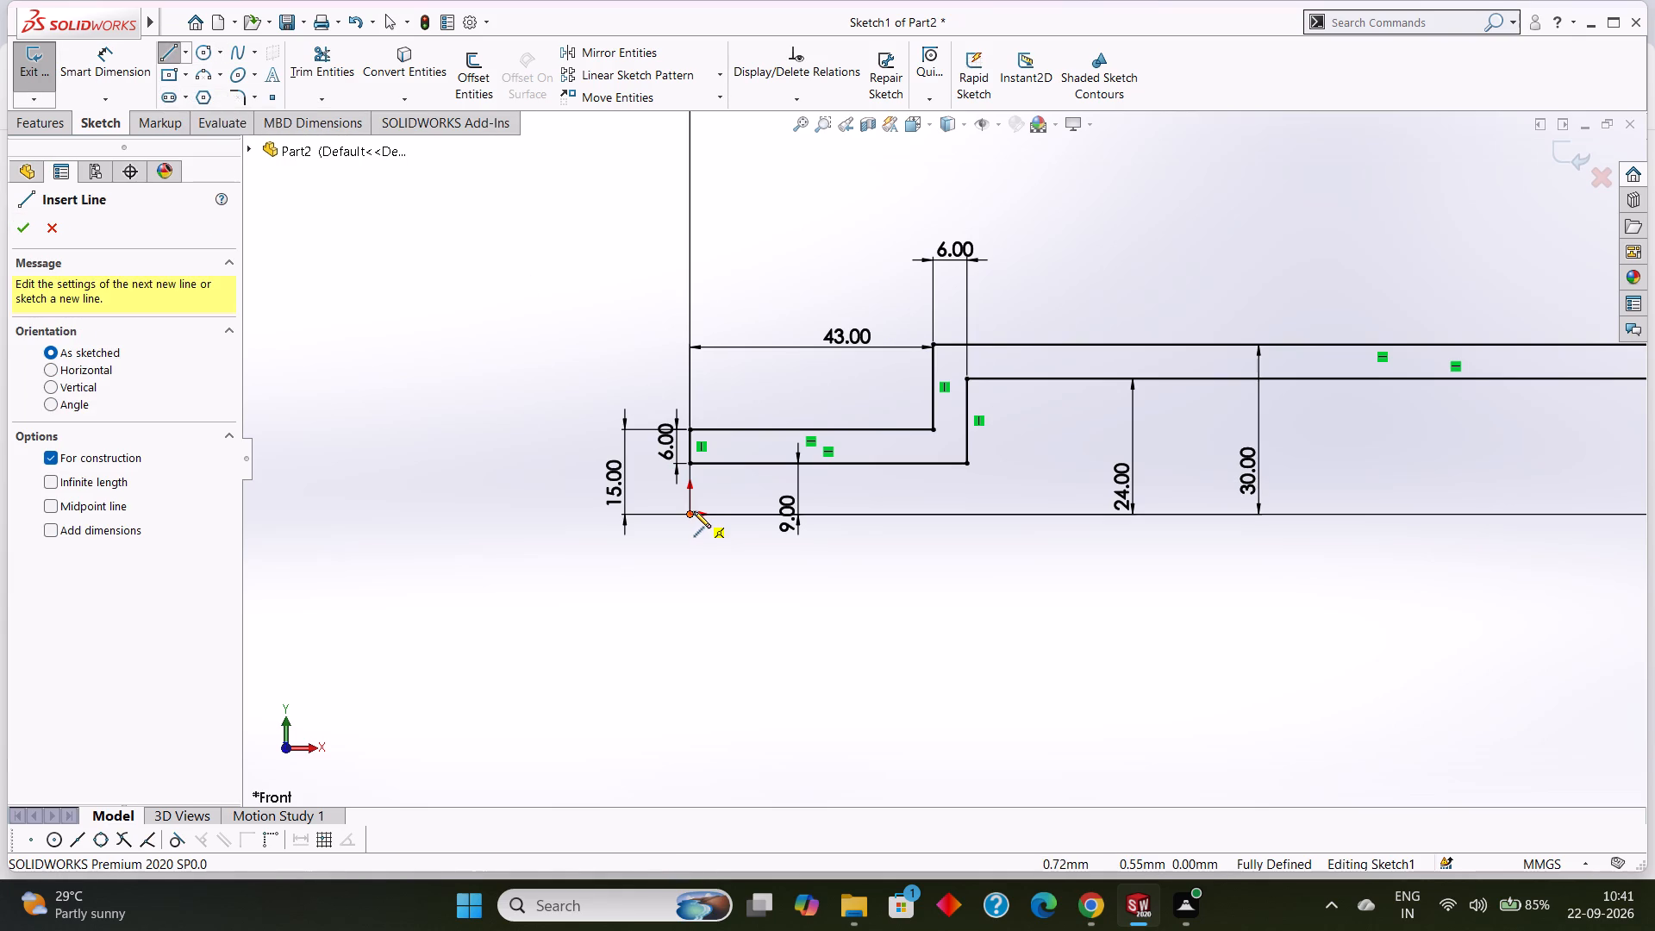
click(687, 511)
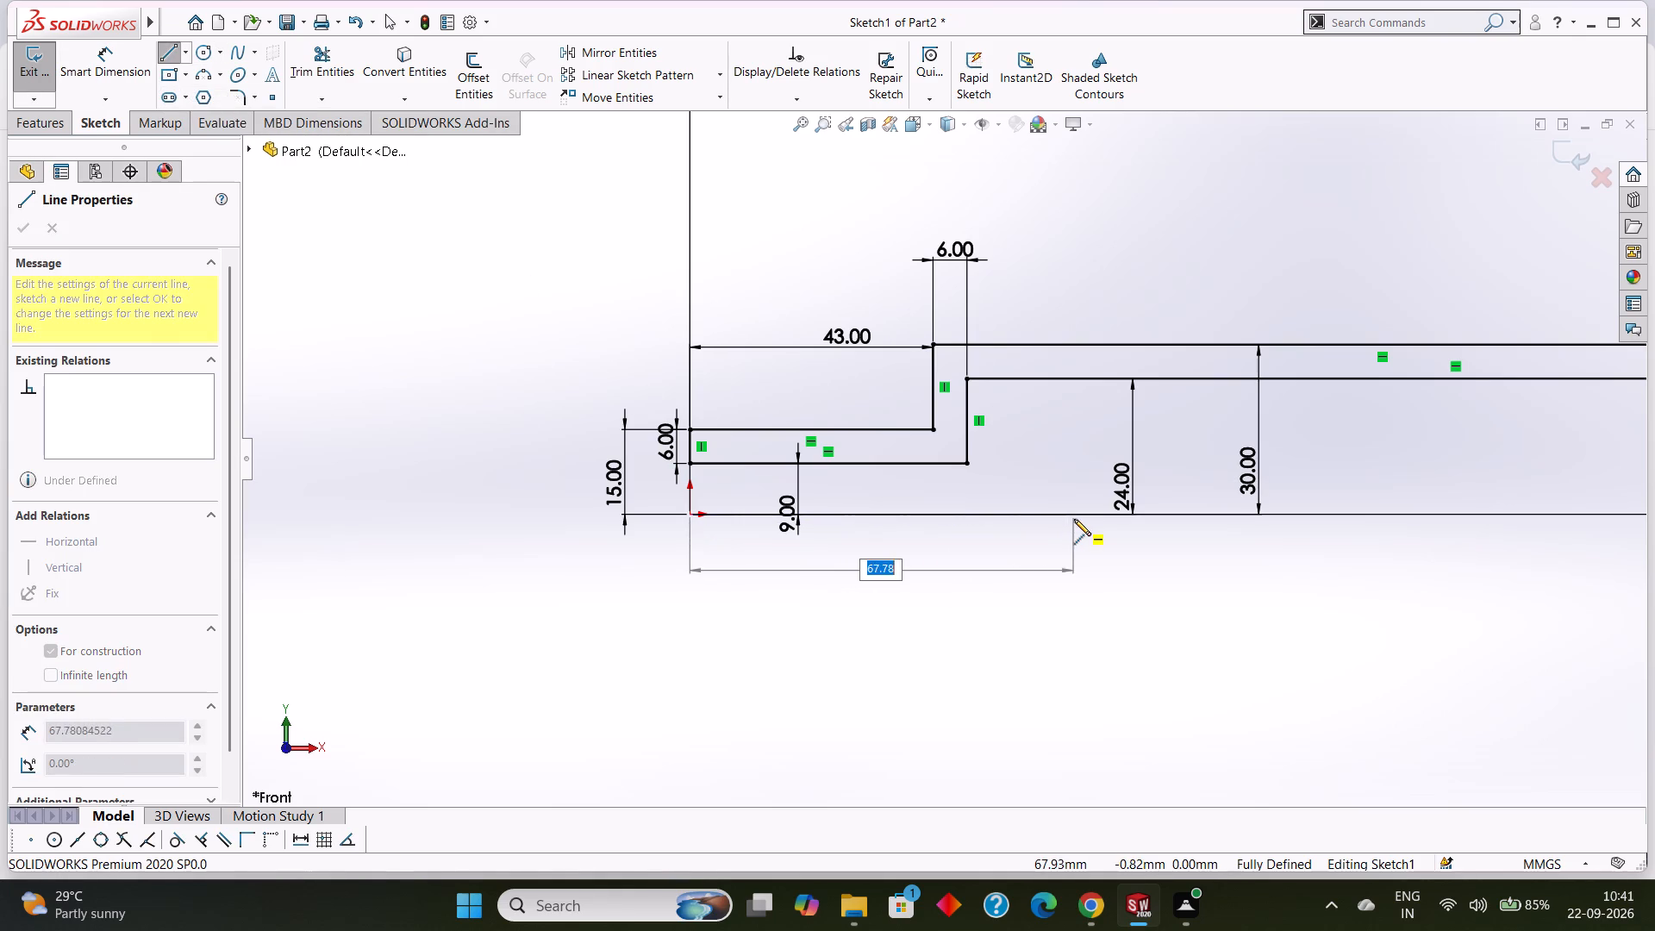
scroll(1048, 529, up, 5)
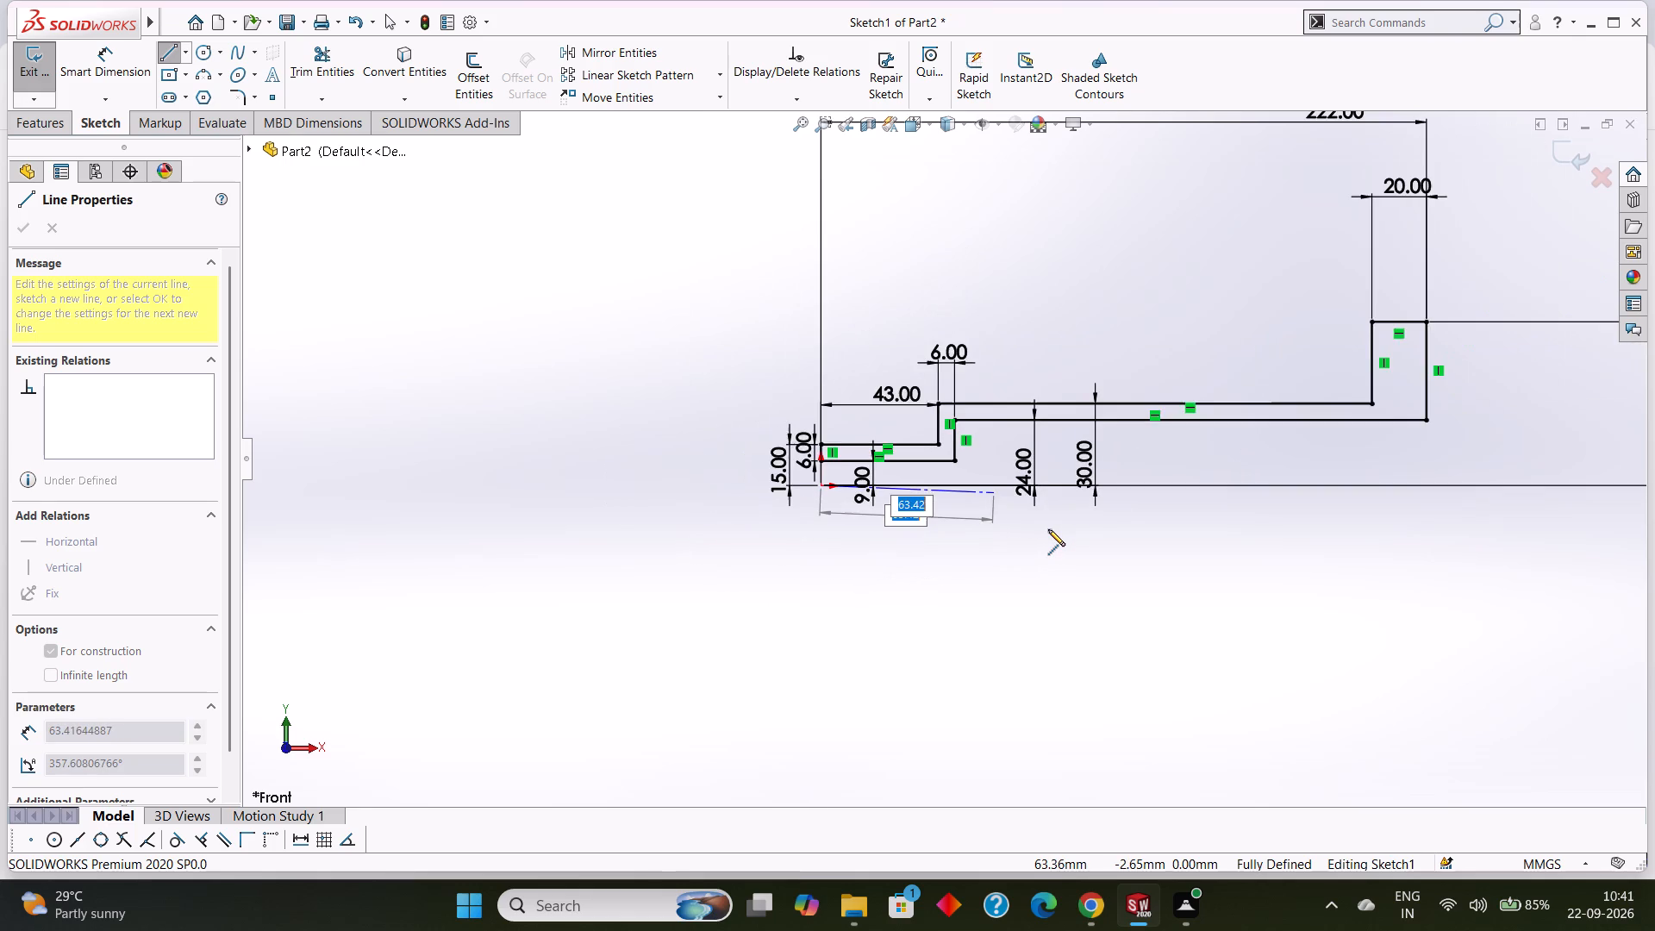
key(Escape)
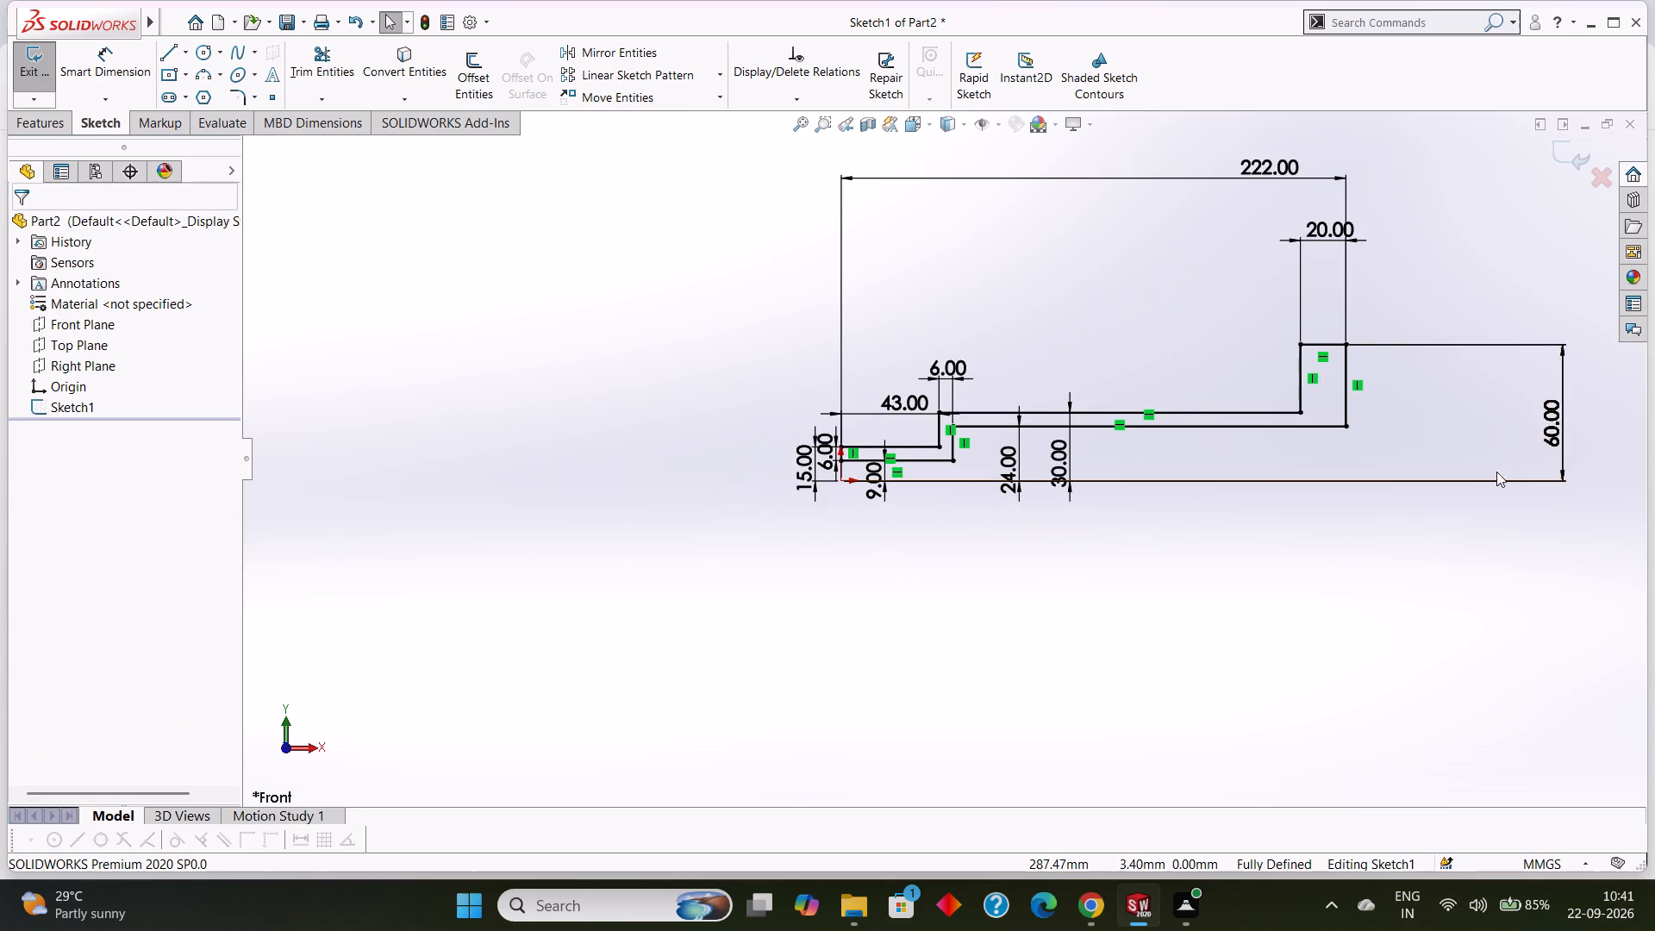
Move the 60 mm height dimension beyond the origin end of the profile and nudge the 24 mm dimension's text upward.
drag(1551, 422, 572, 395)
scroll(1037, 493, down, 6)
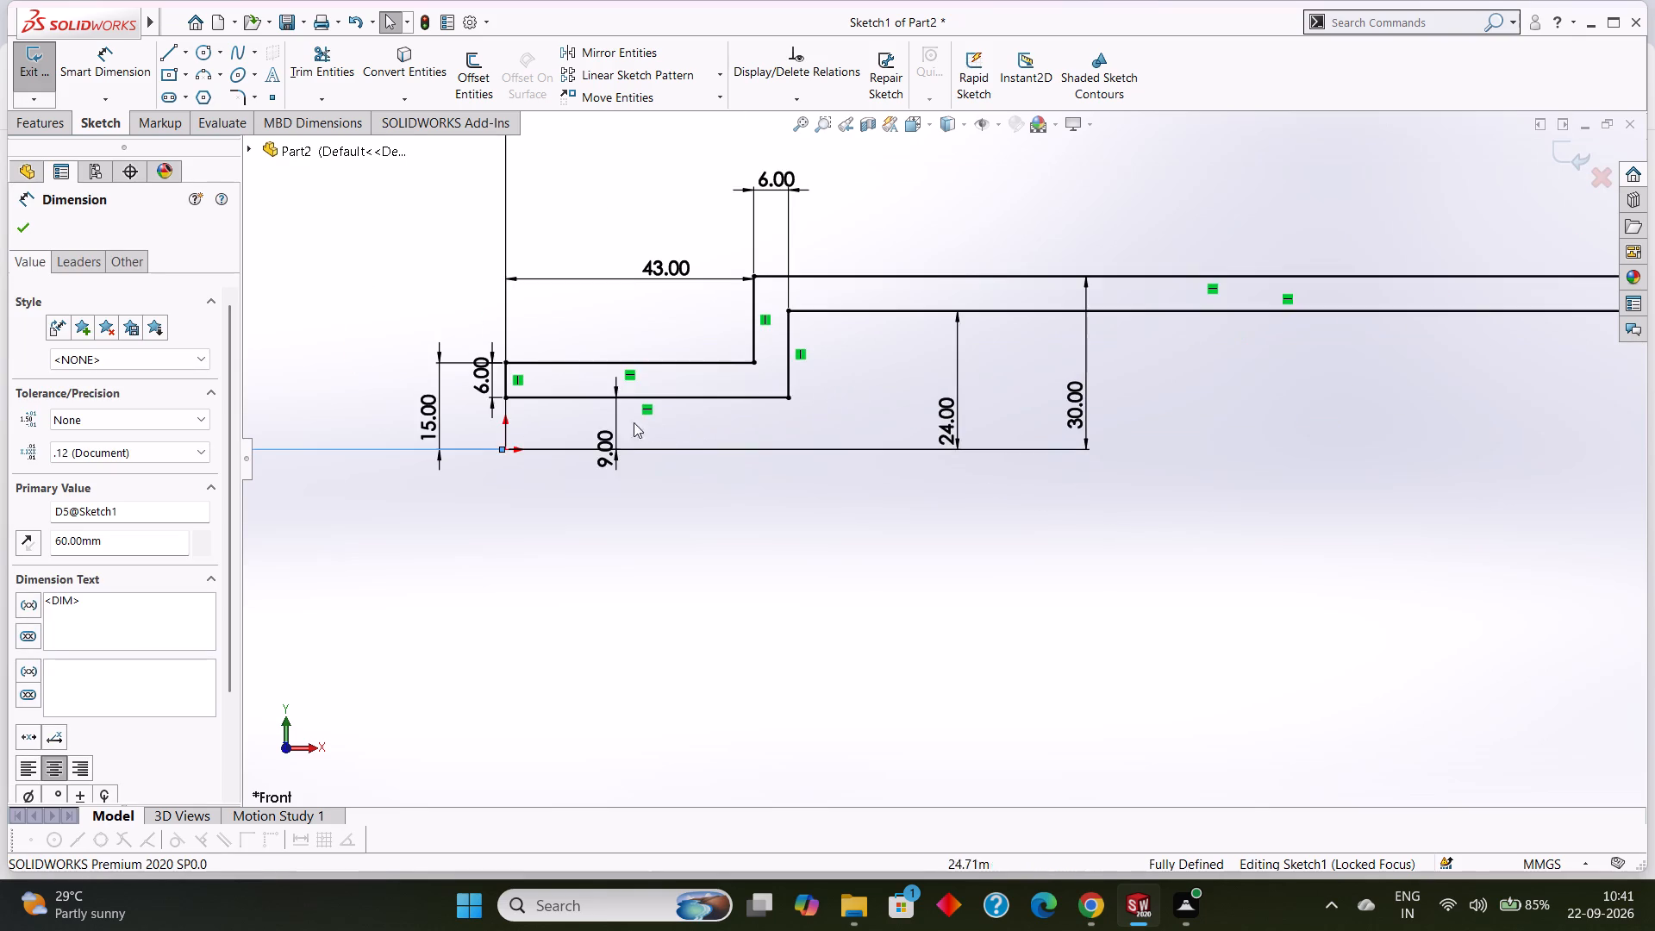
scroll(614, 421, down, 3)
scroll(691, 459, down, 2)
scroll(628, 477, up, 4)
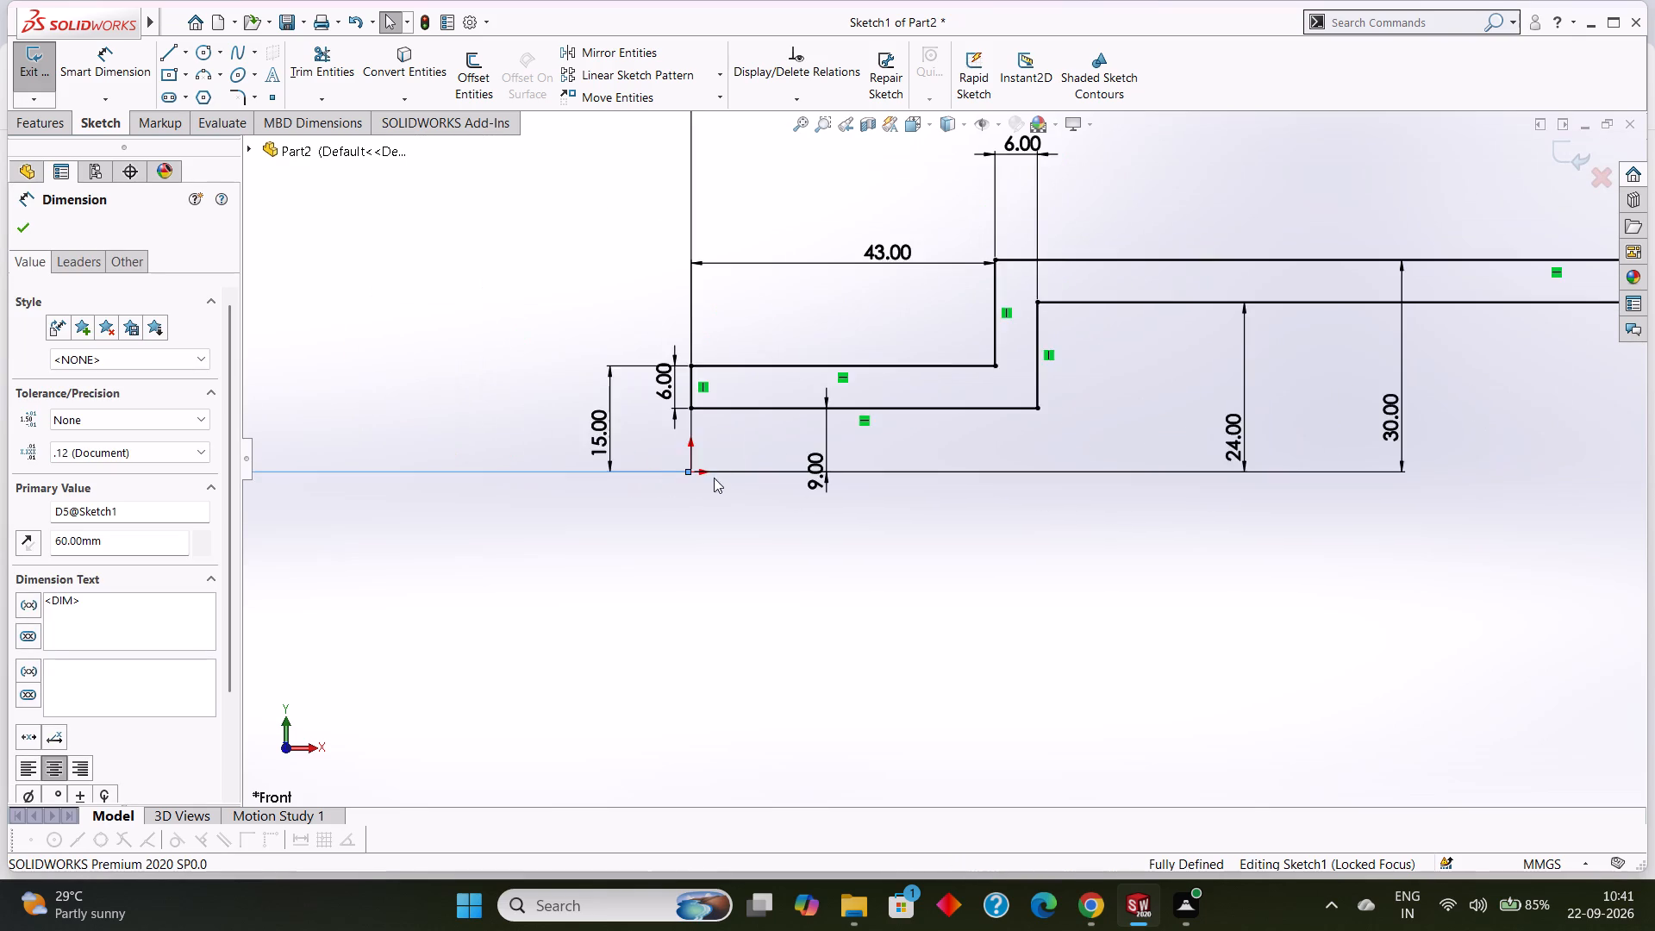
scroll(720, 479, up, 5)
scroll(1048, 450, up, 1)
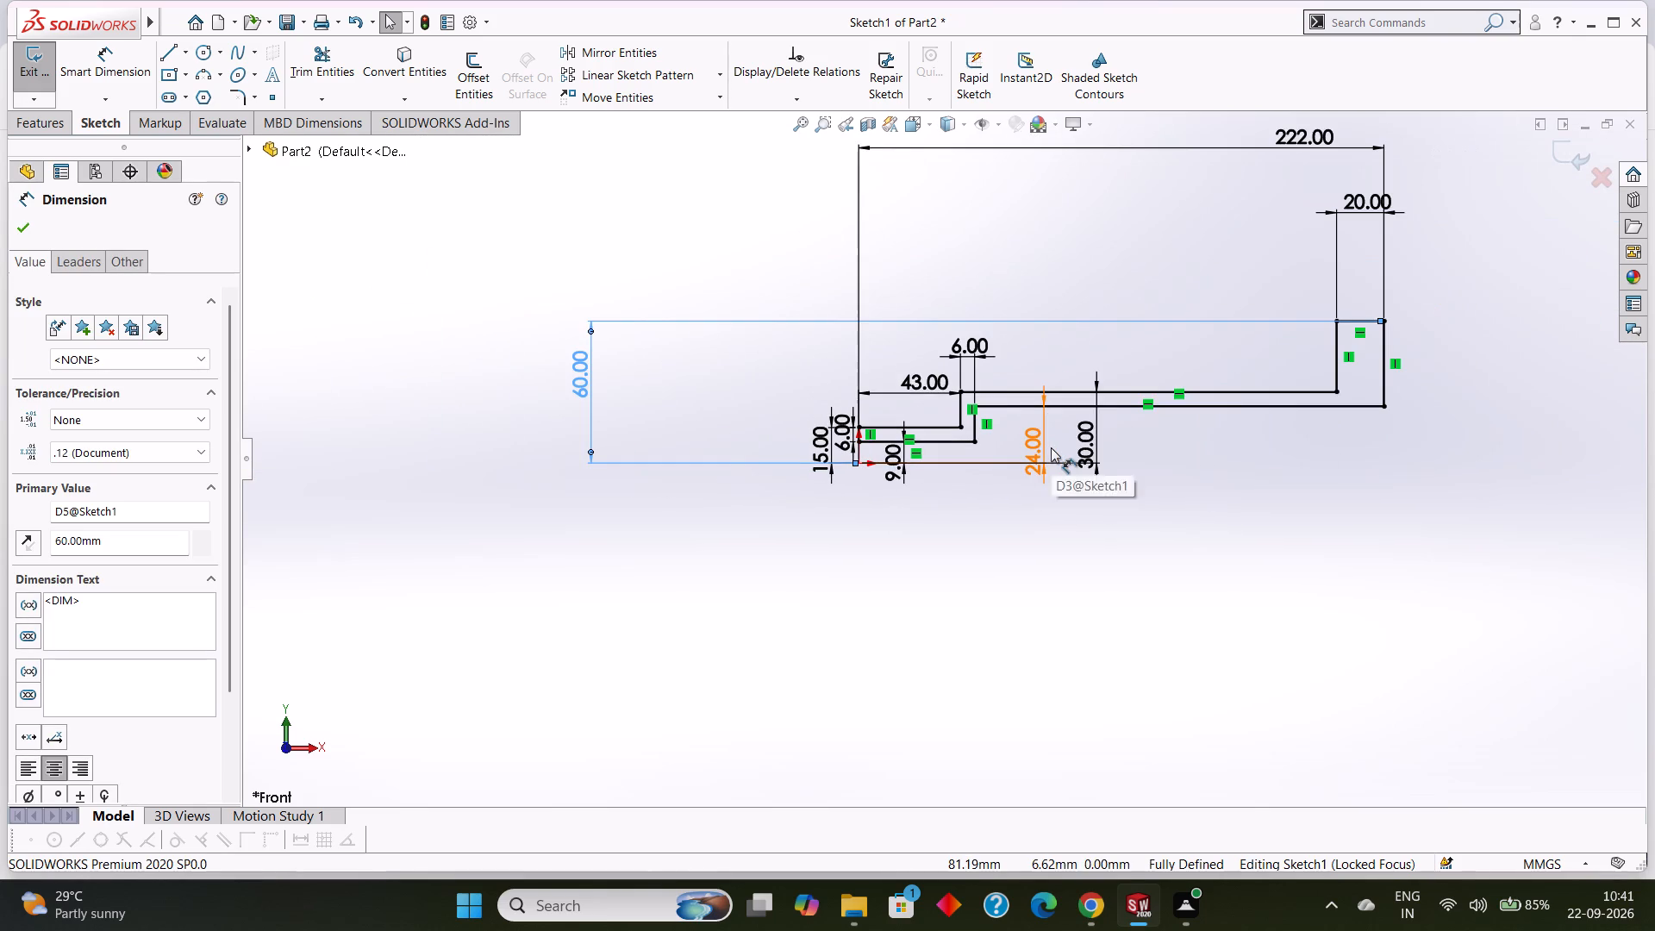
drag(1040, 447, 1036, 425)
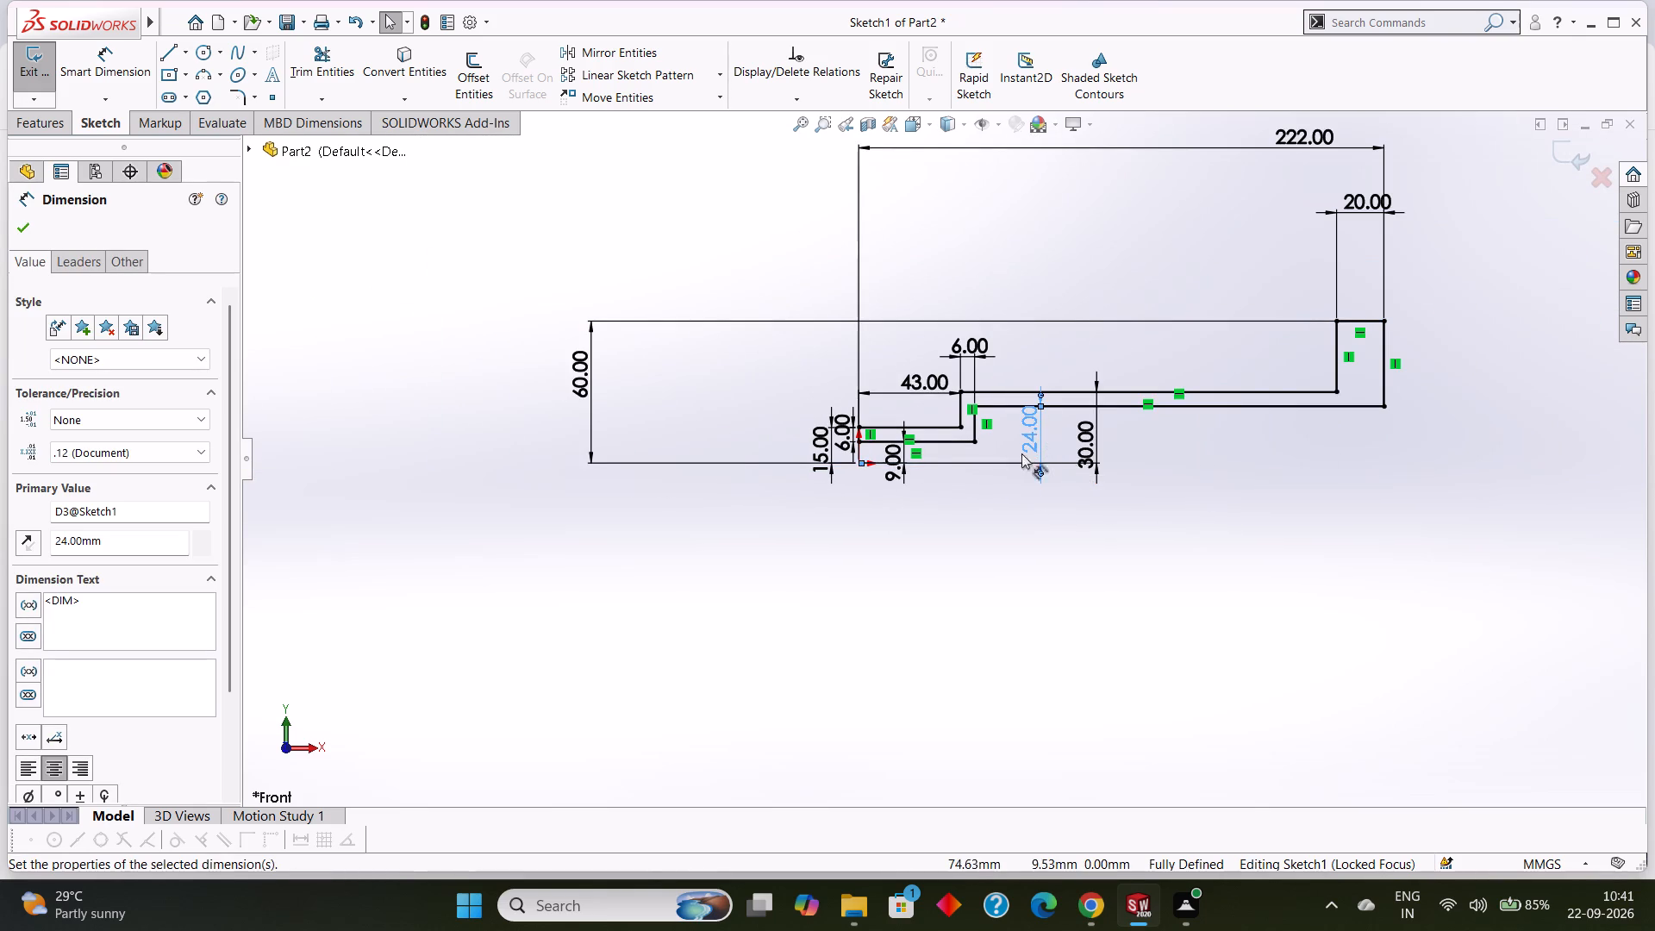
Draw a horizontal centerline from the origin along the profile's axis, ending beyond the 30 mm dimension.
scroll(907, 464, down, 5)
scroll(821, 453, down, 3)
scroll(985, 512, up, 3)
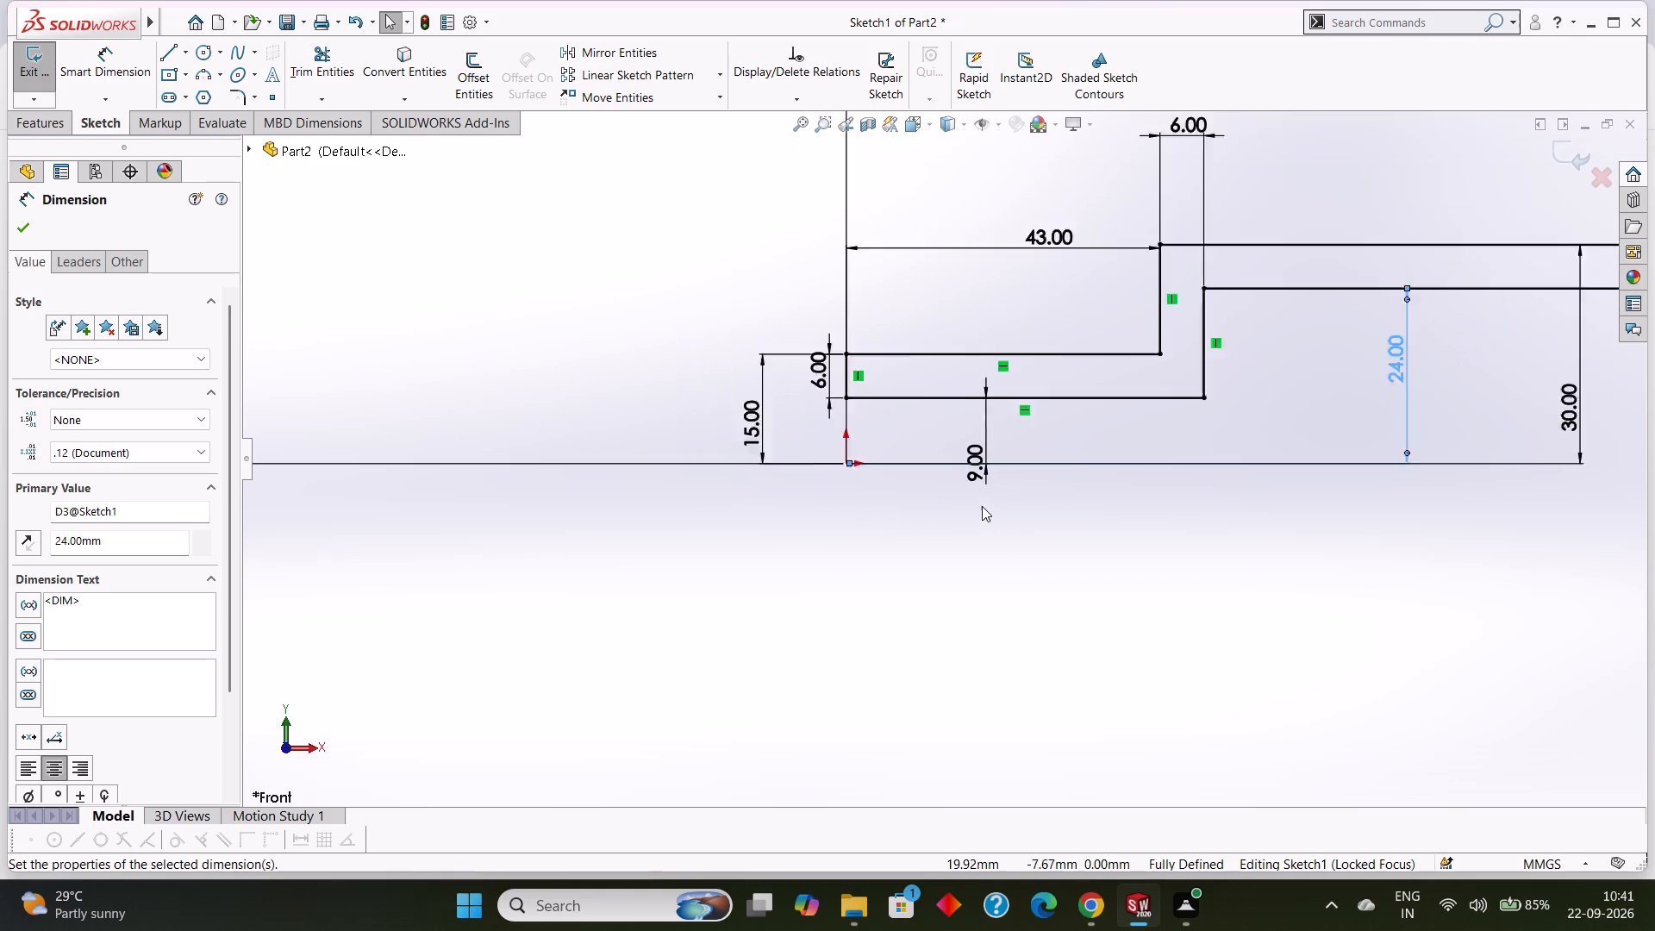
click(185, 60)
click(203, 96)
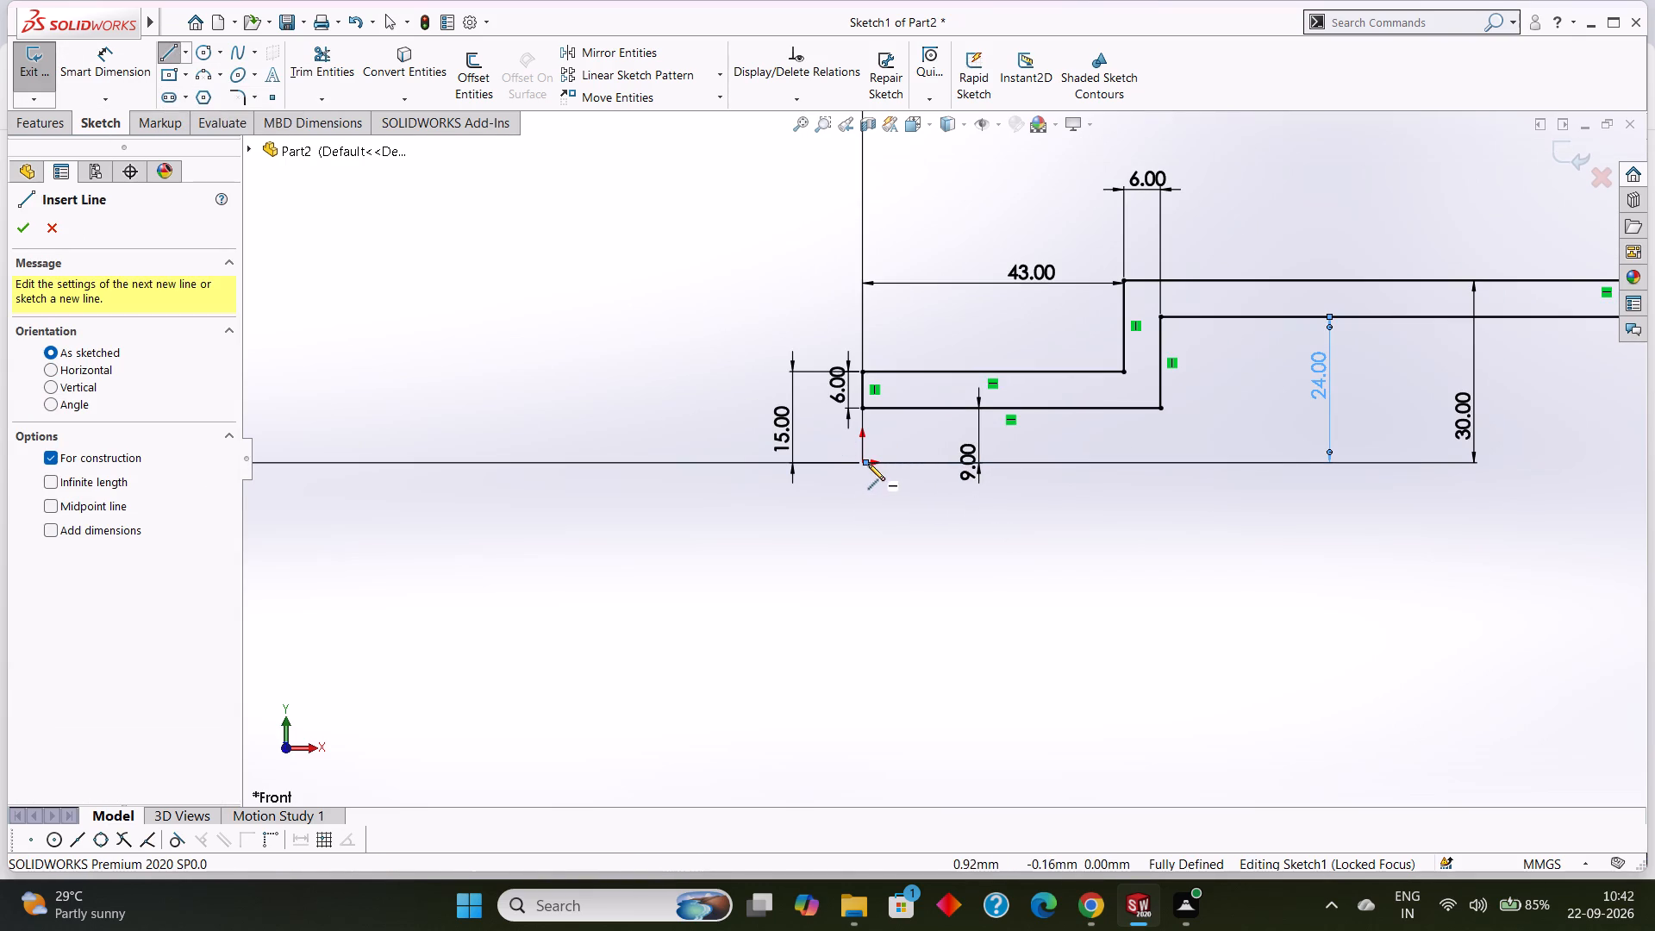
click(864, 461)
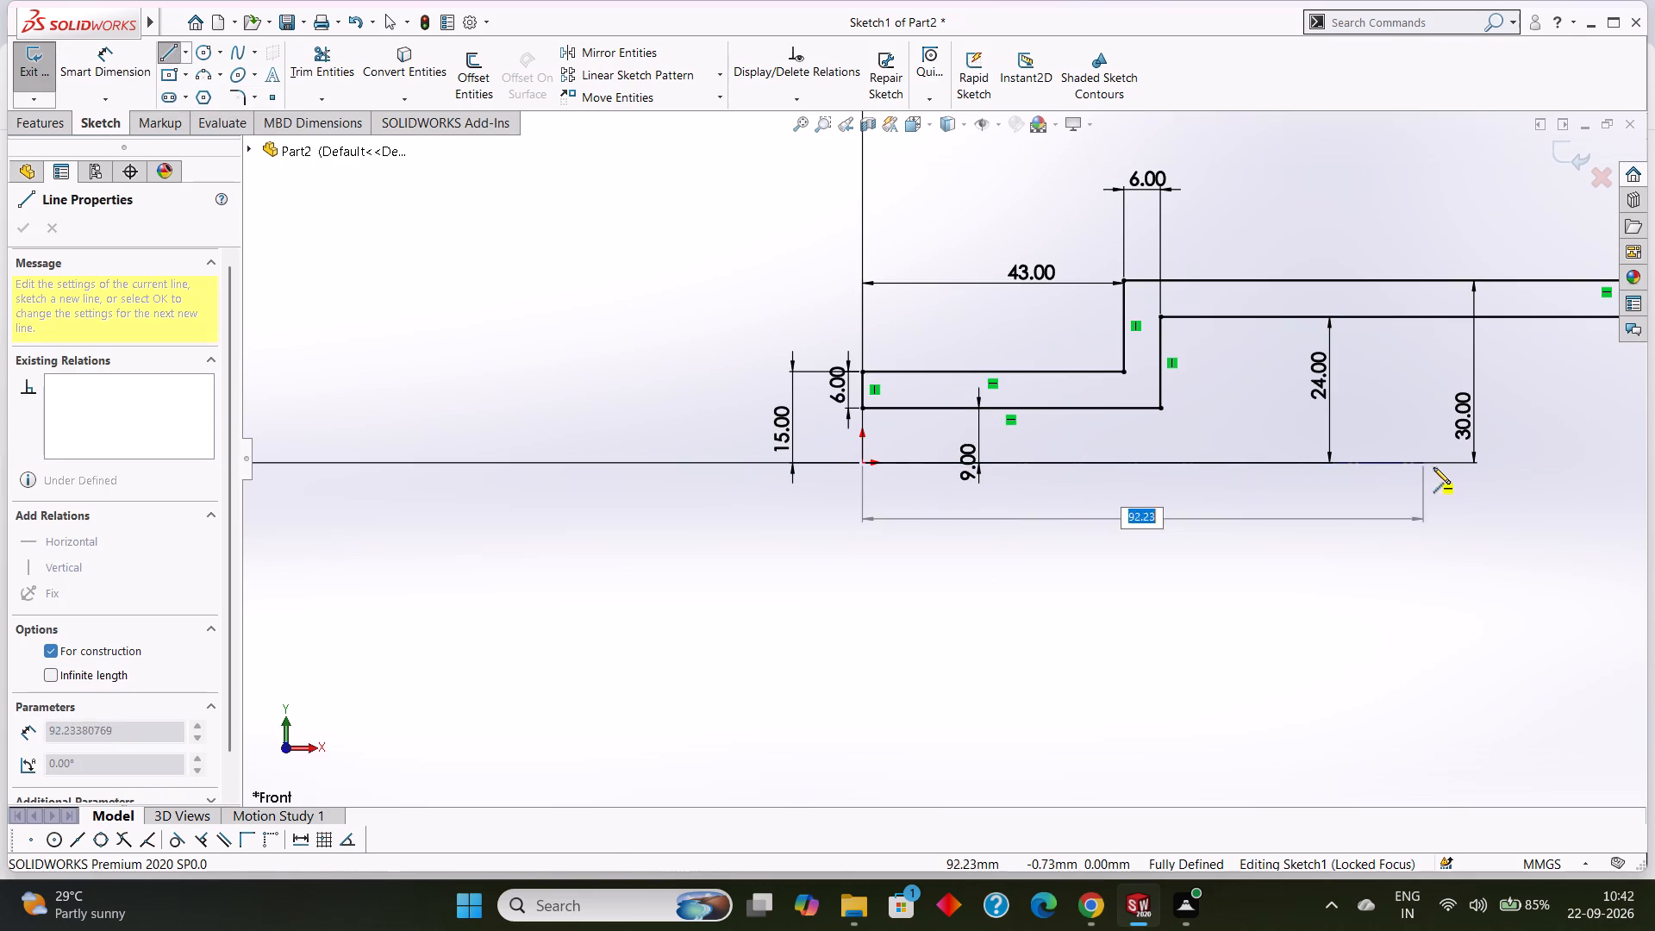
click(1583, 465)
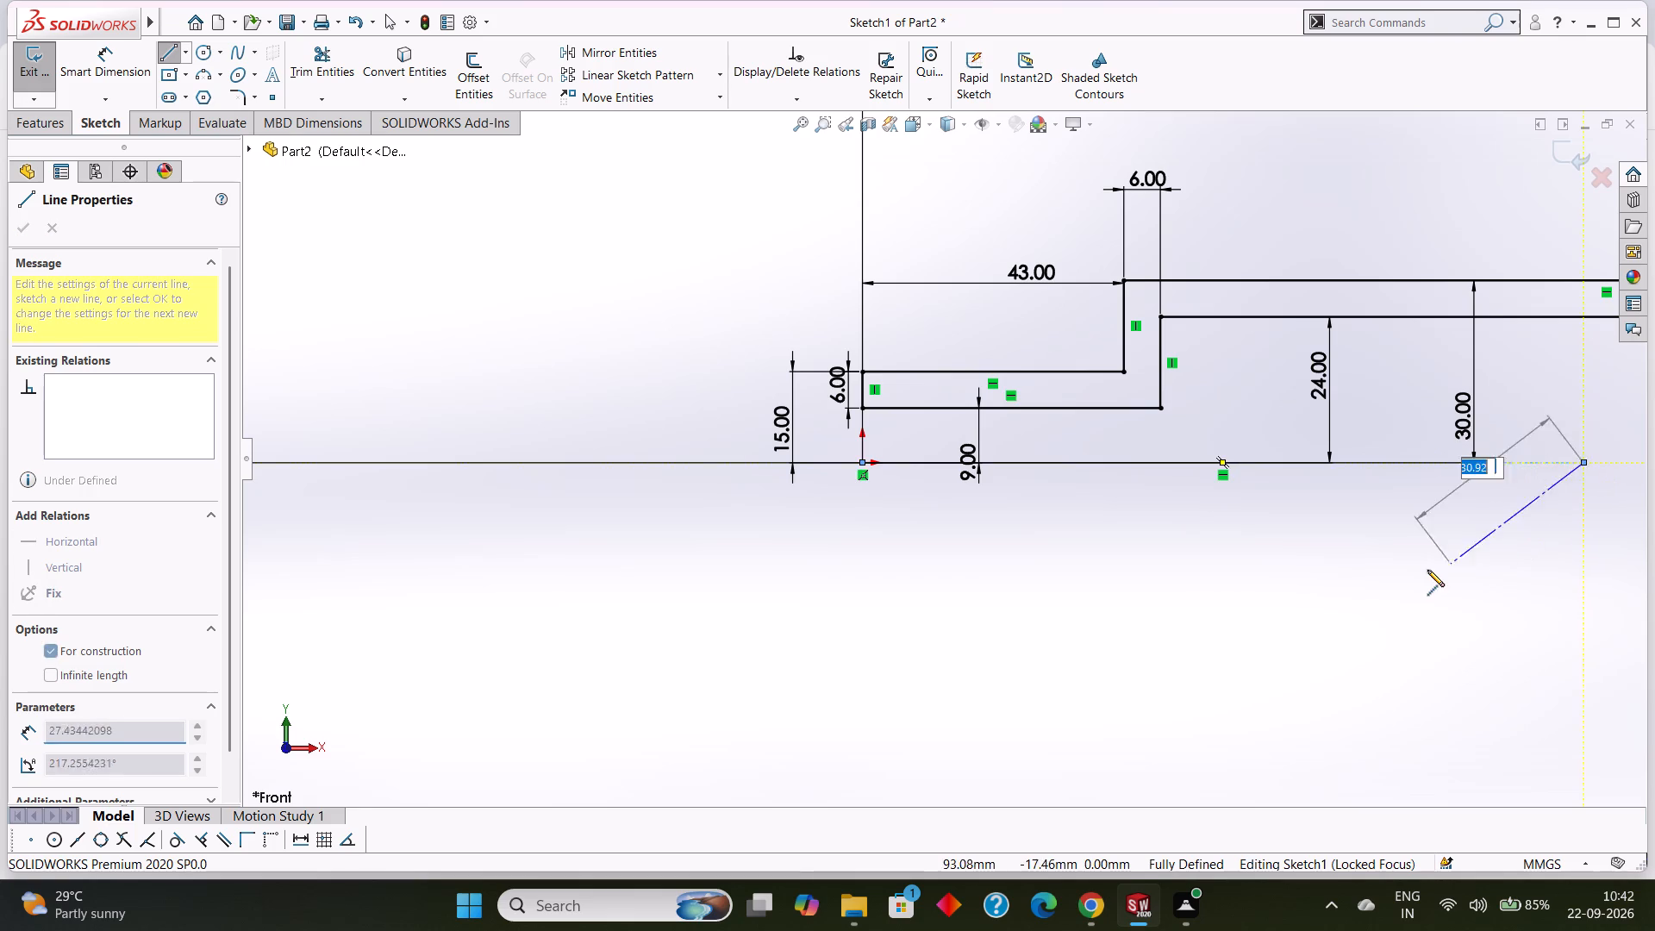
scroll(1427, 570, up, 5)
right_click(1422, 567)
click(1452, 577)
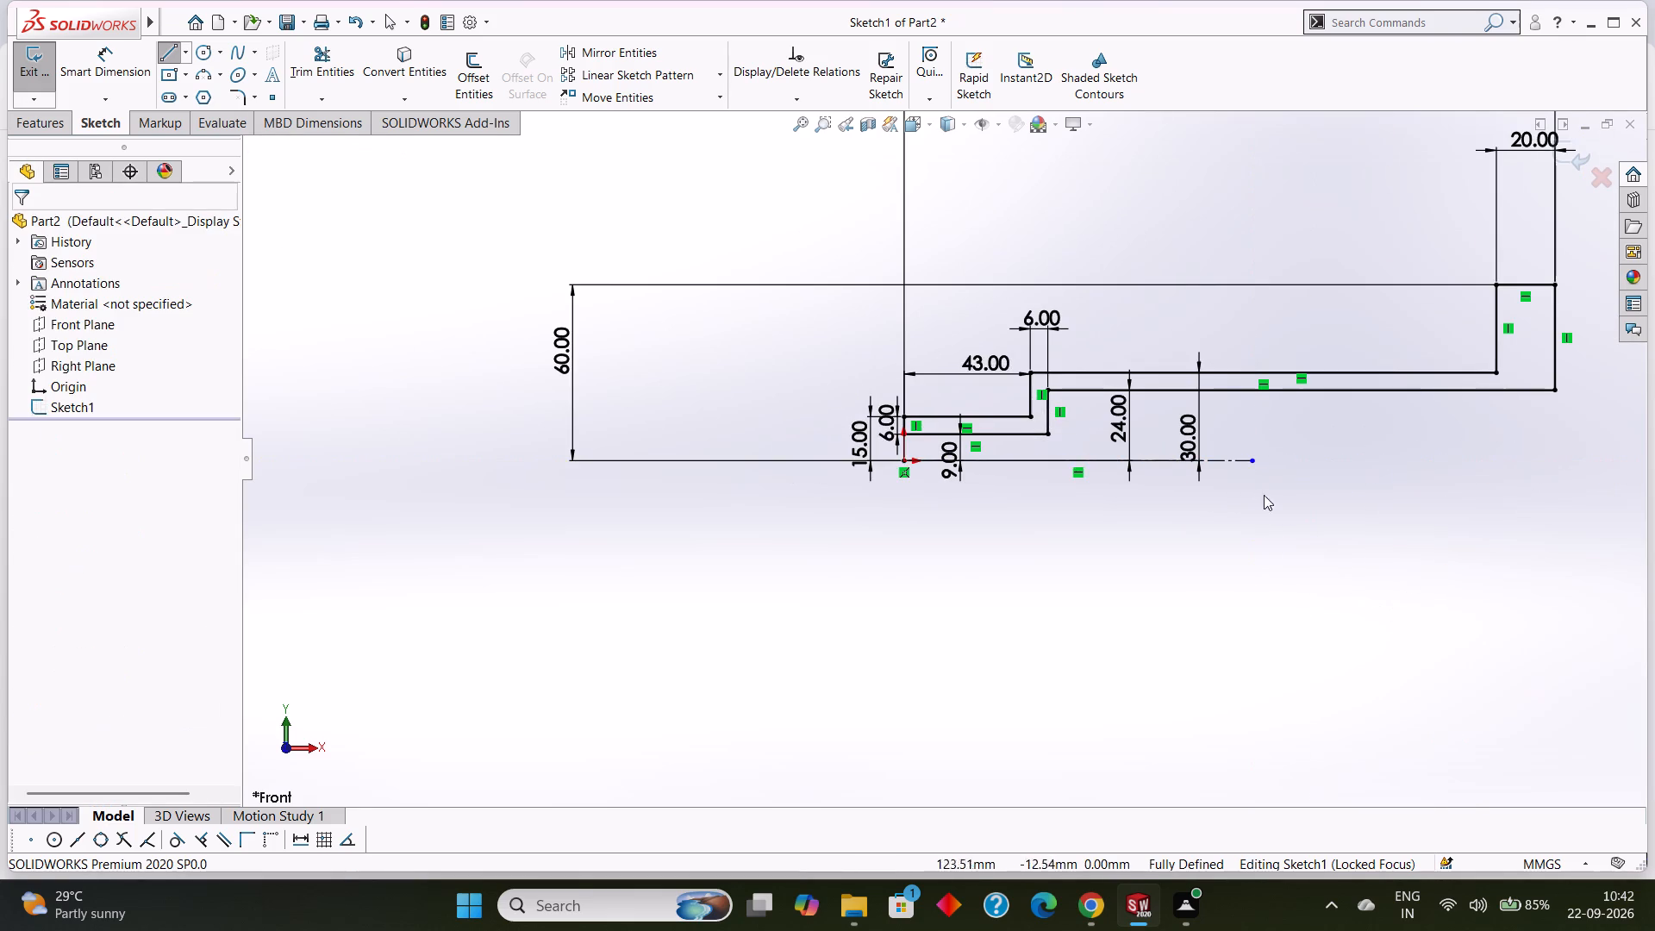
Revolve the stepped profile 360 degrees about the horizontal centerline as a Revolved Boss/Base.
scroll(1236, 469, down, 3)
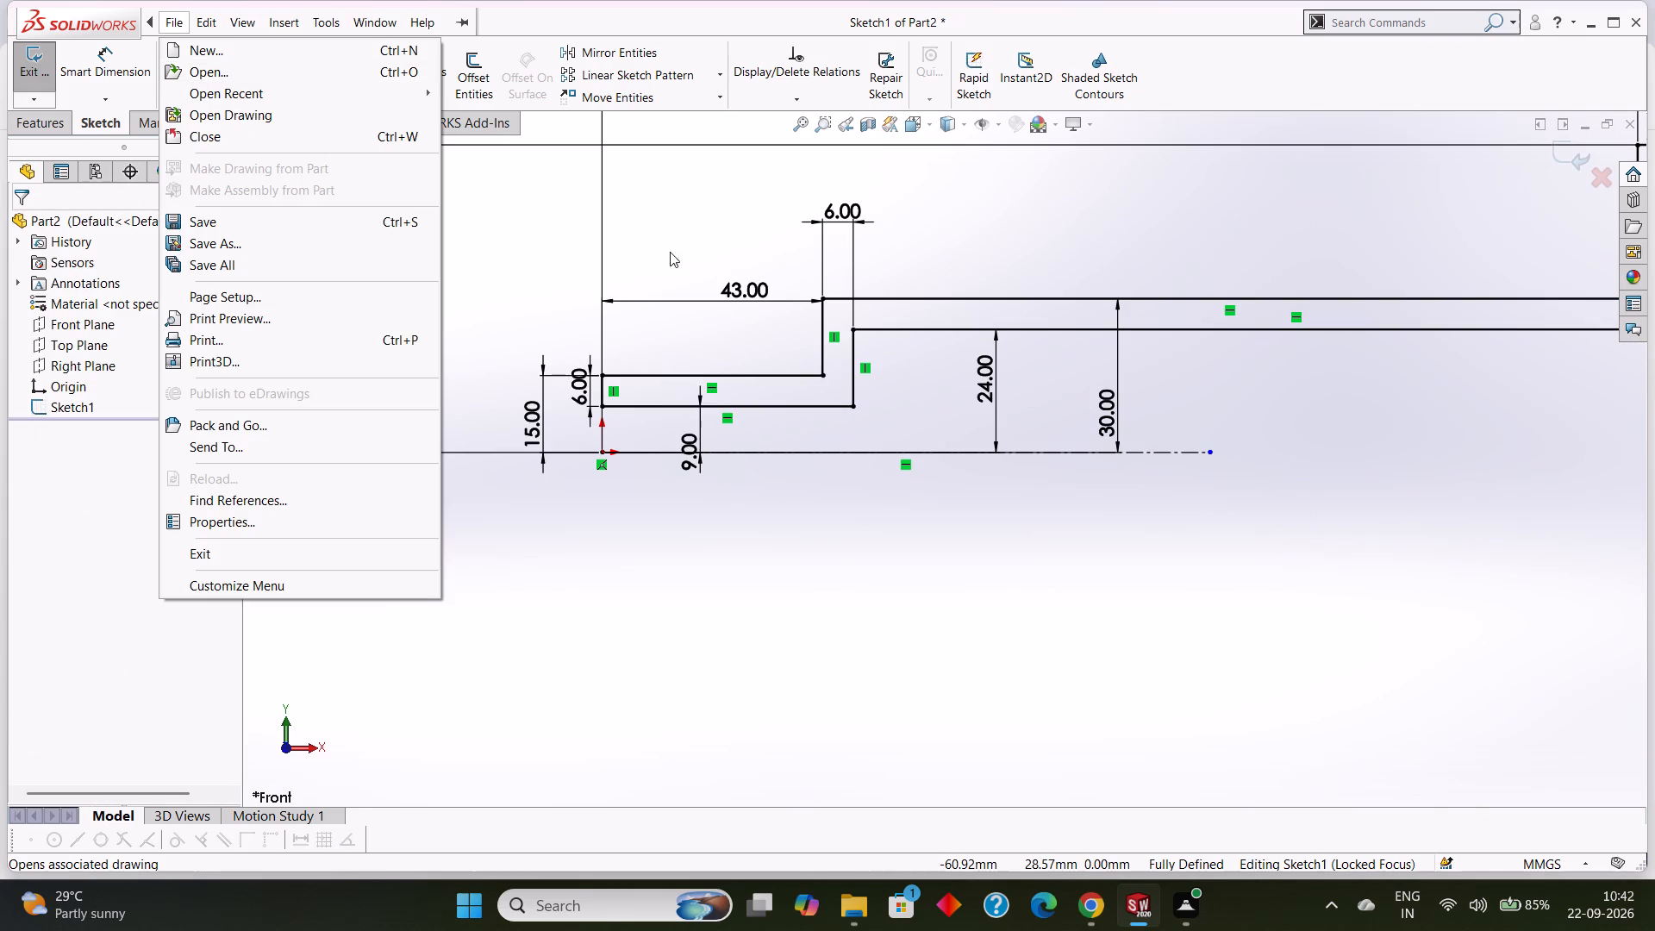
click(717, 563)
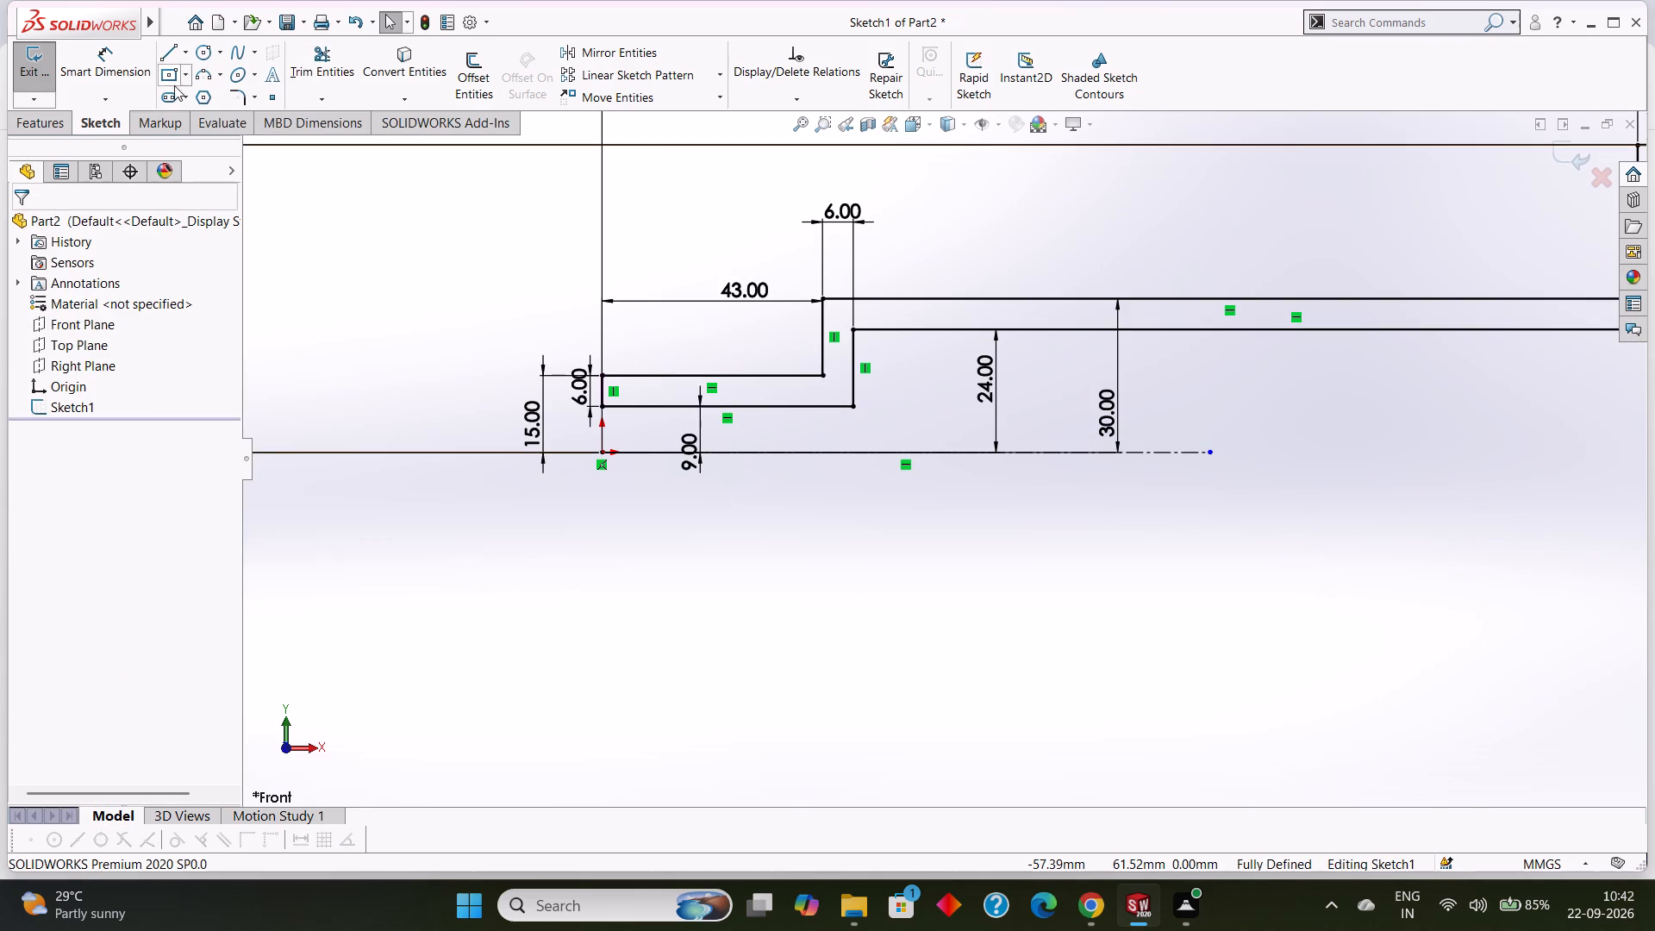
click(60, 117)
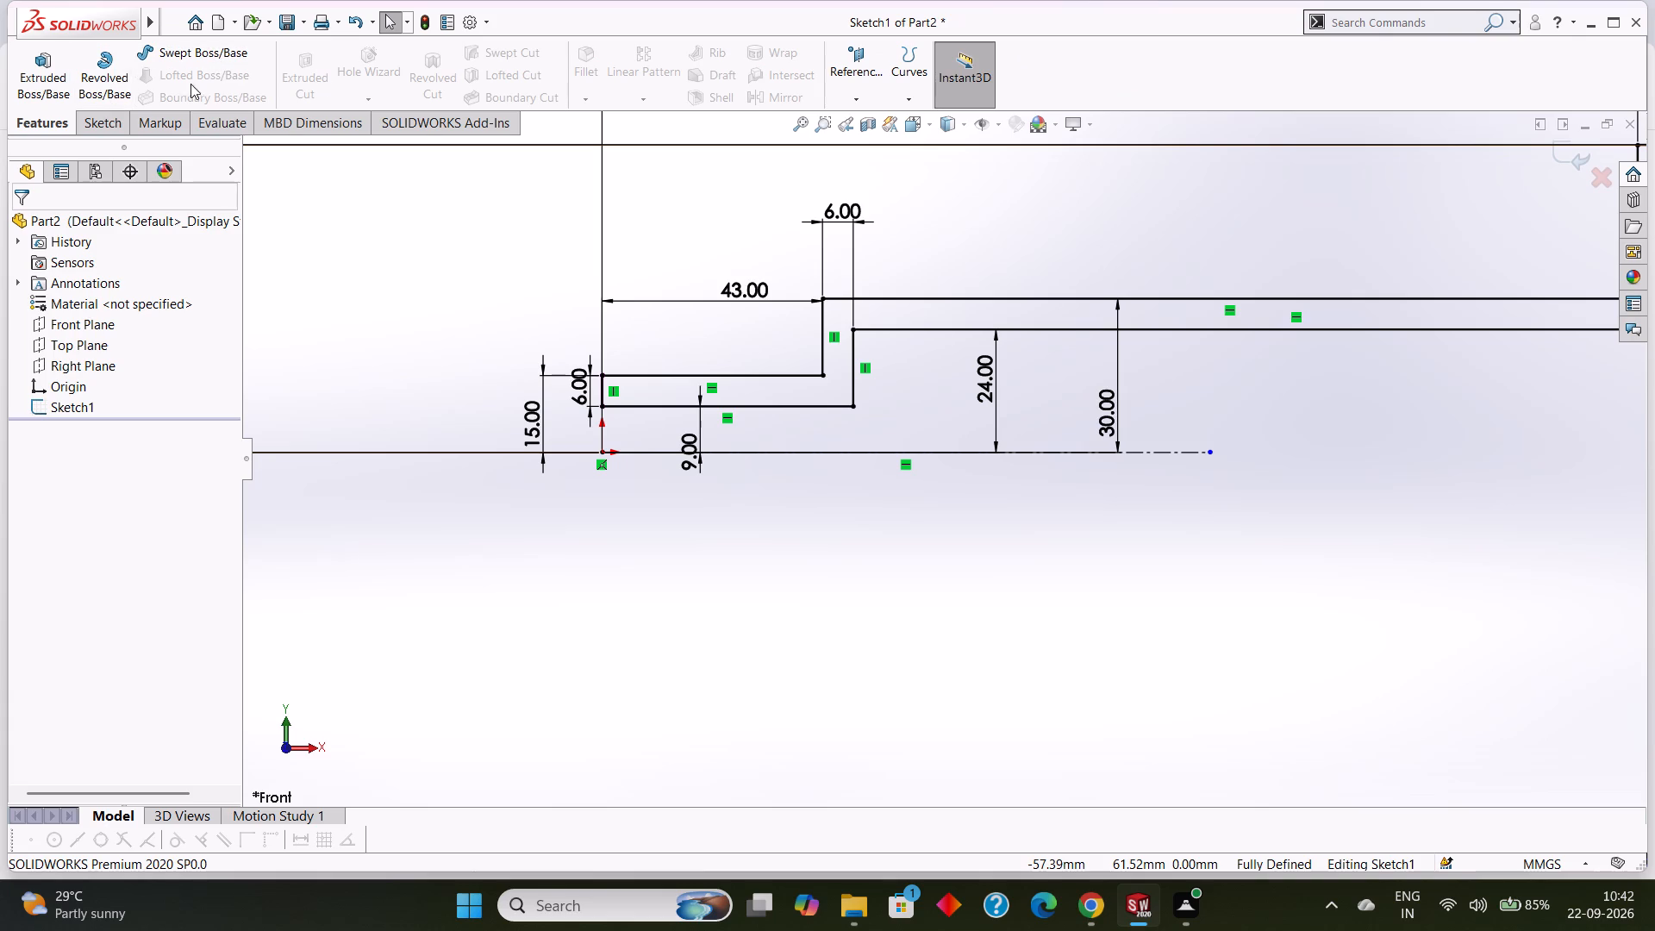
click(109, 63)
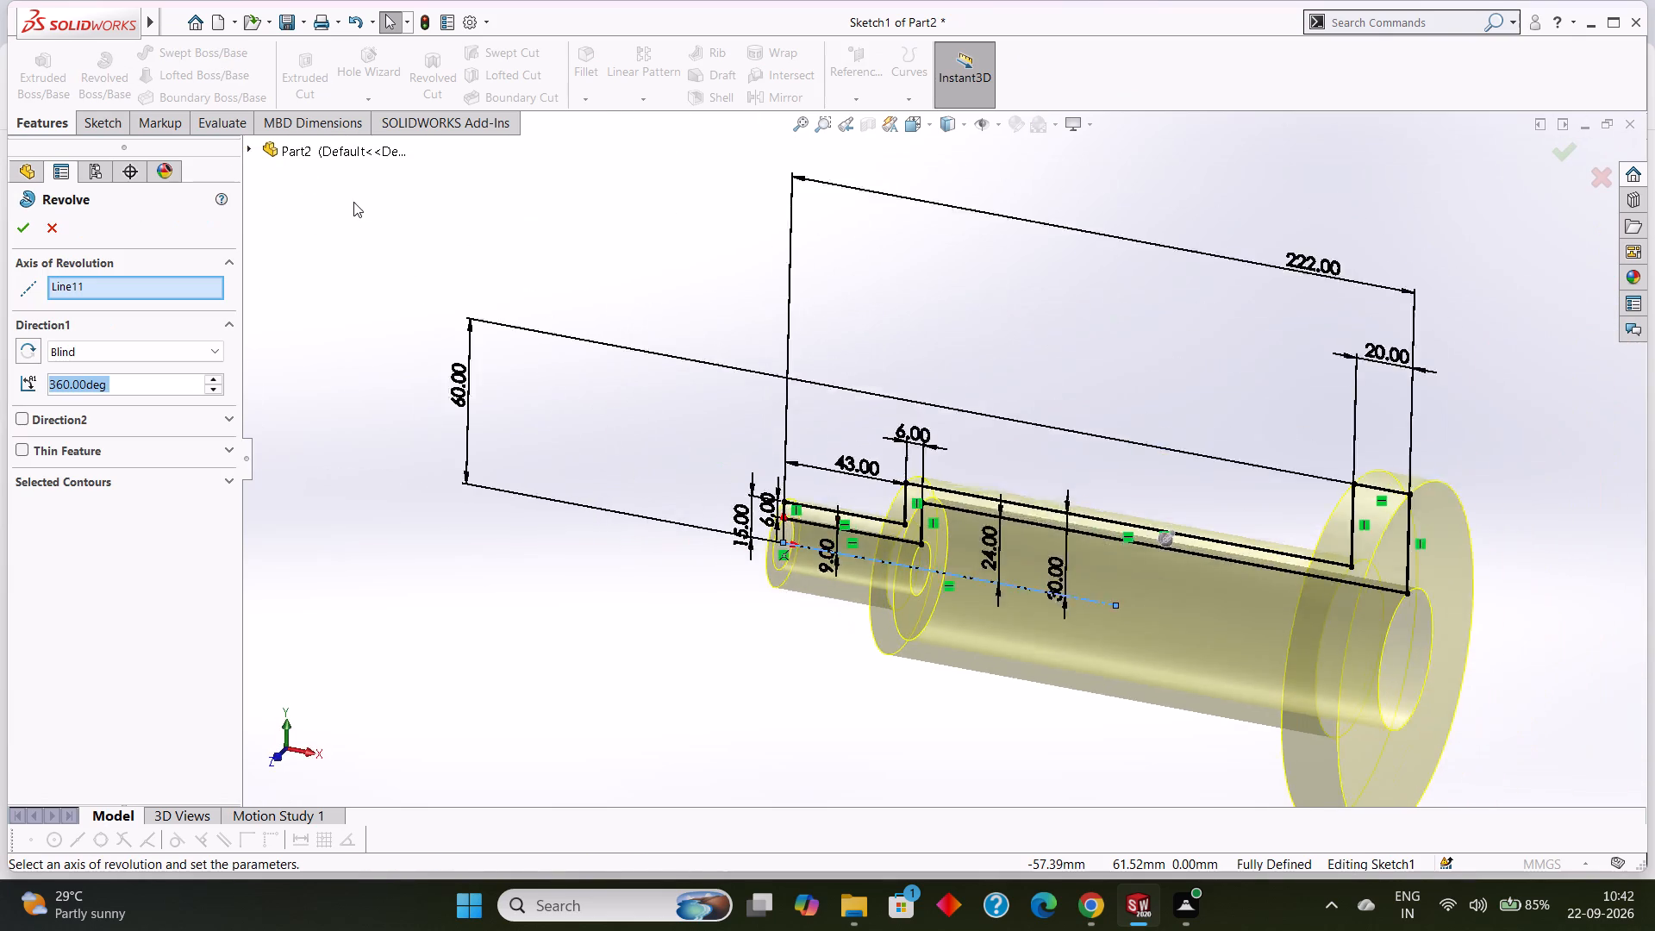
scroll(1083, 416, up, 2)
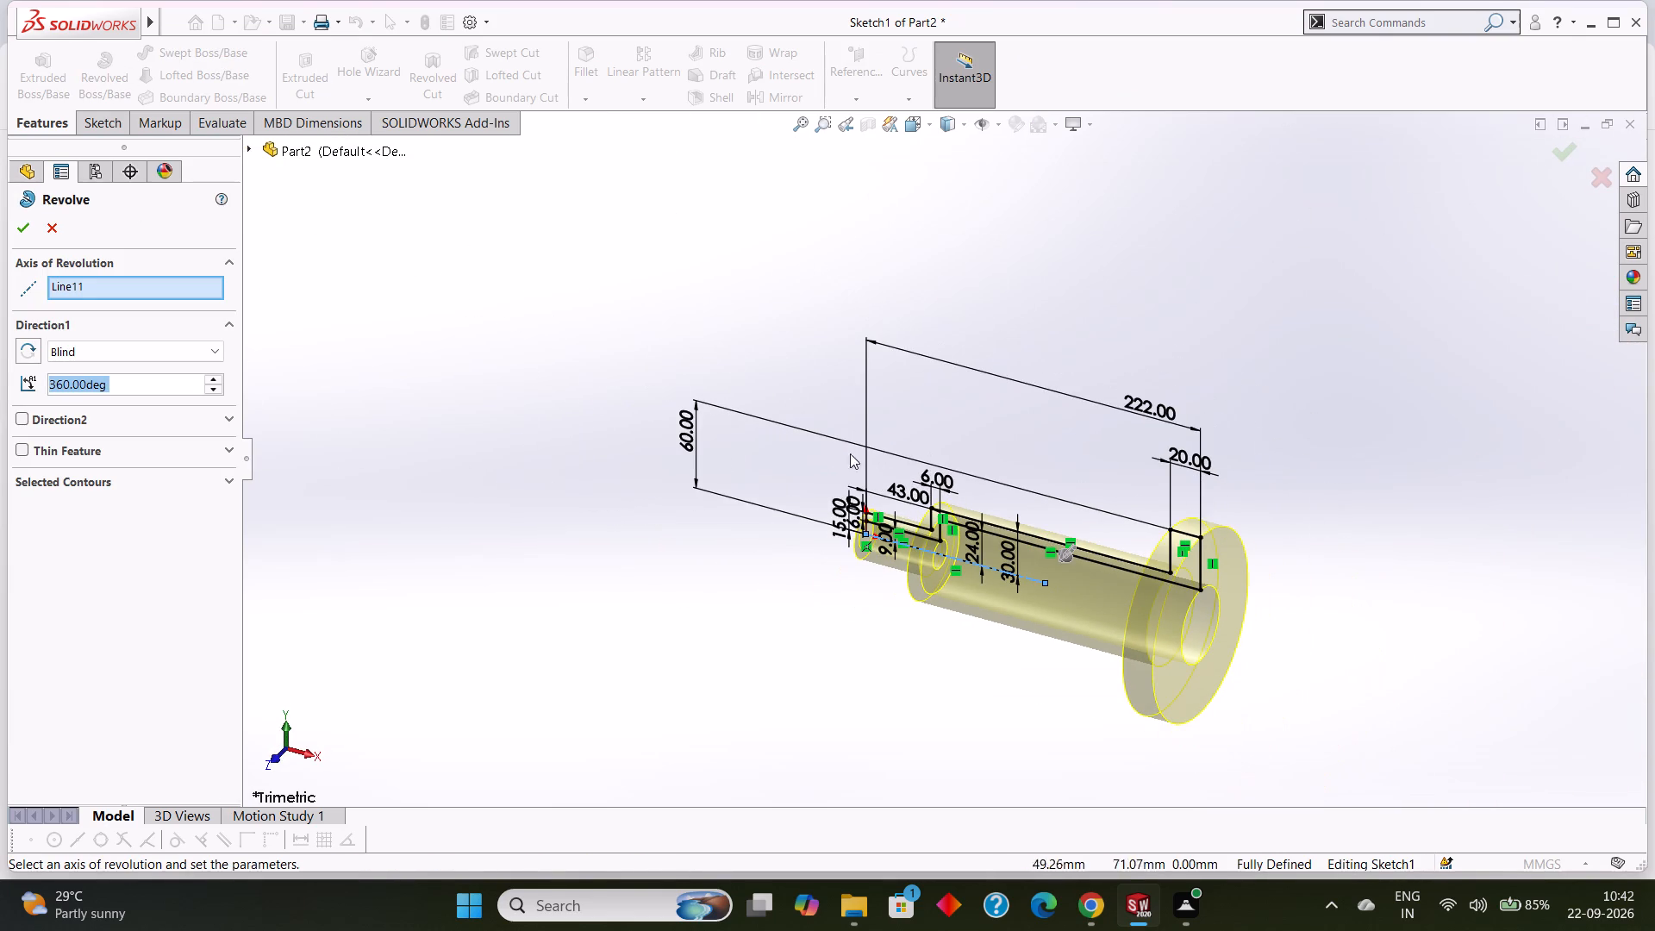
click(13, 226)
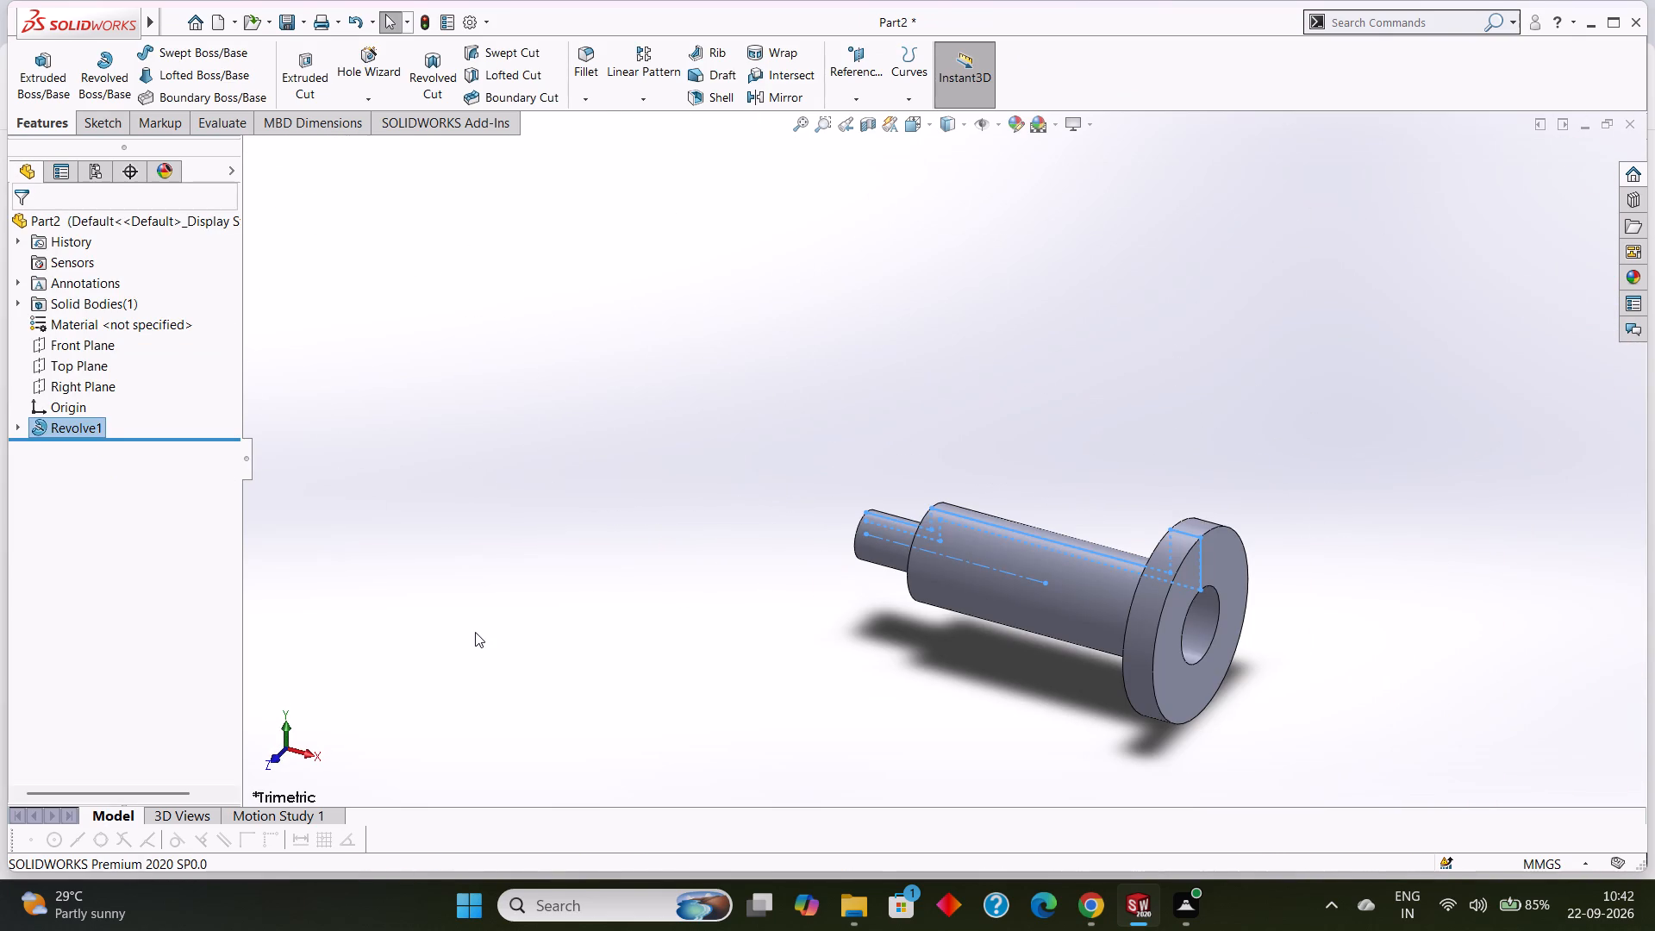
click(475, 632)
Start a new sketch on the ring-shaped end face of the smallest cylinder, viewed normal to that face.
middle_drag(565, 636, 697, 734)
scroll(697, 734, up, 1)
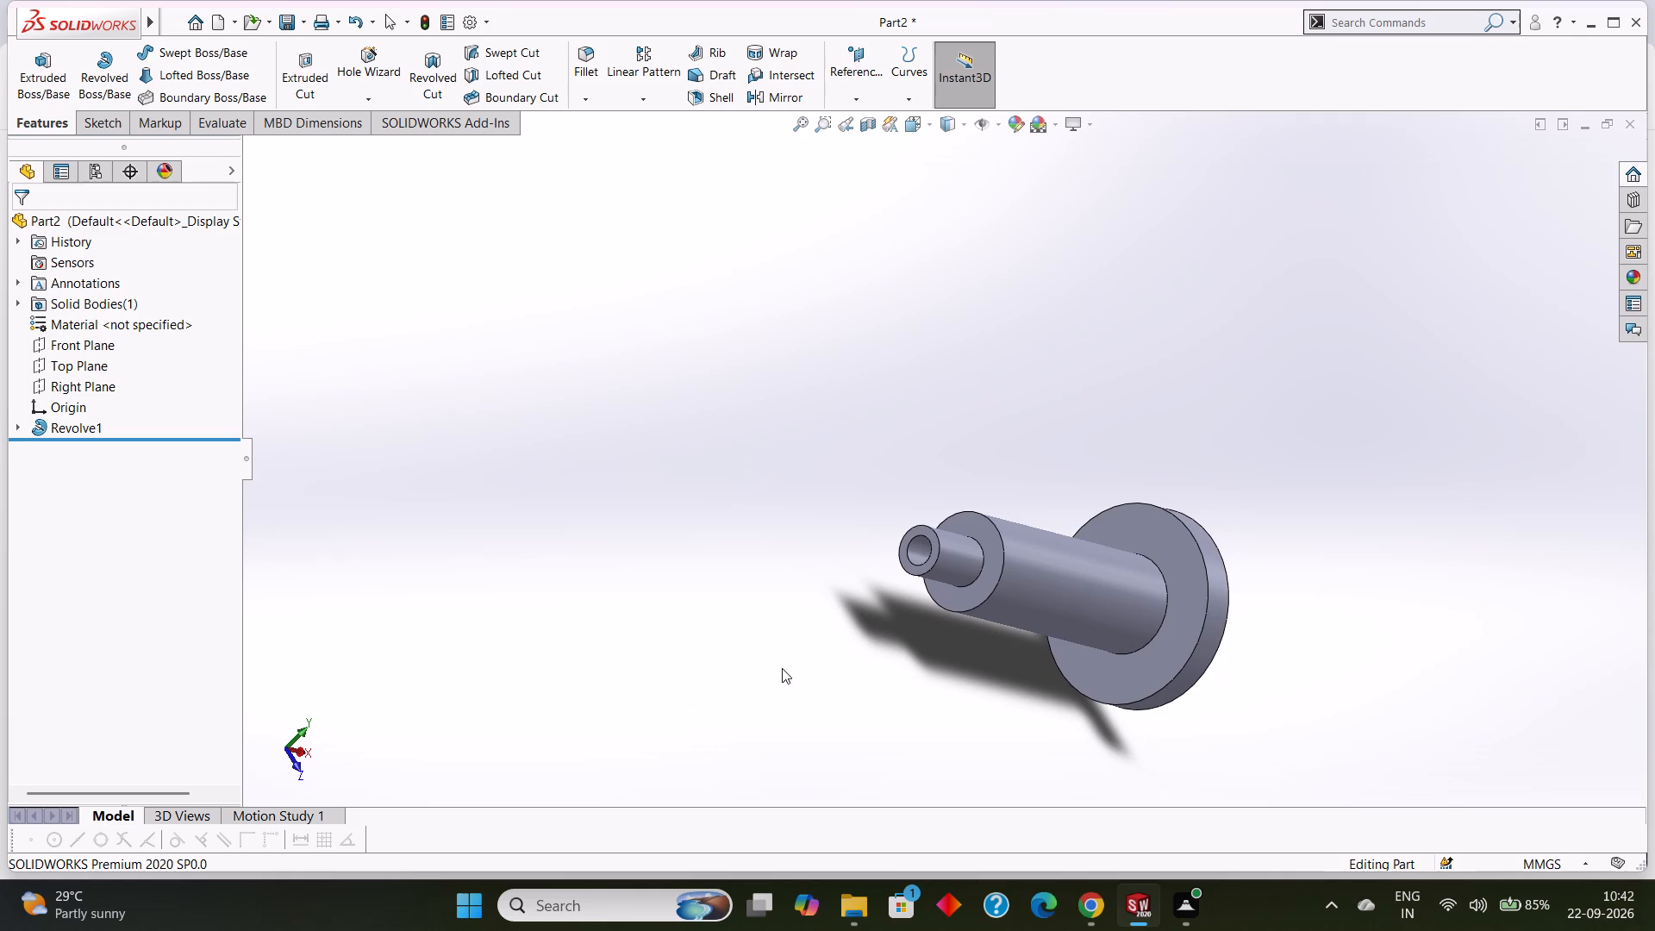
scroll(791, 664, down, 2)
scroll(856, 402, down, 1)
middle_drag(844, 396, 842, 462)
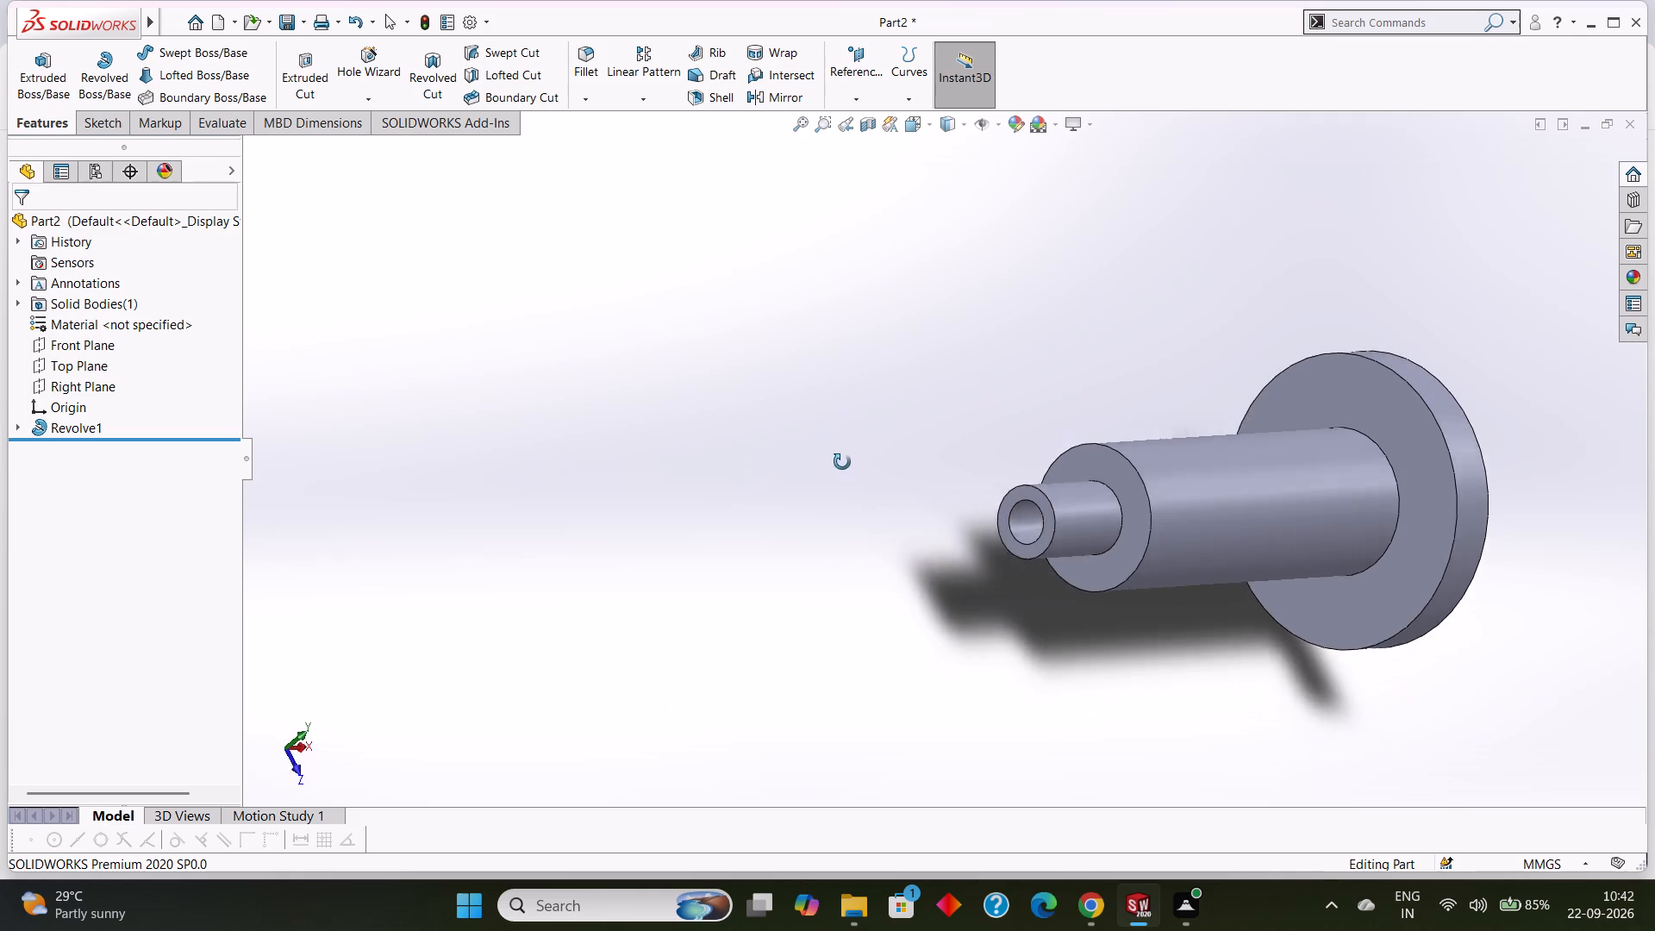
middle_drag(842, 462, 870, 478)
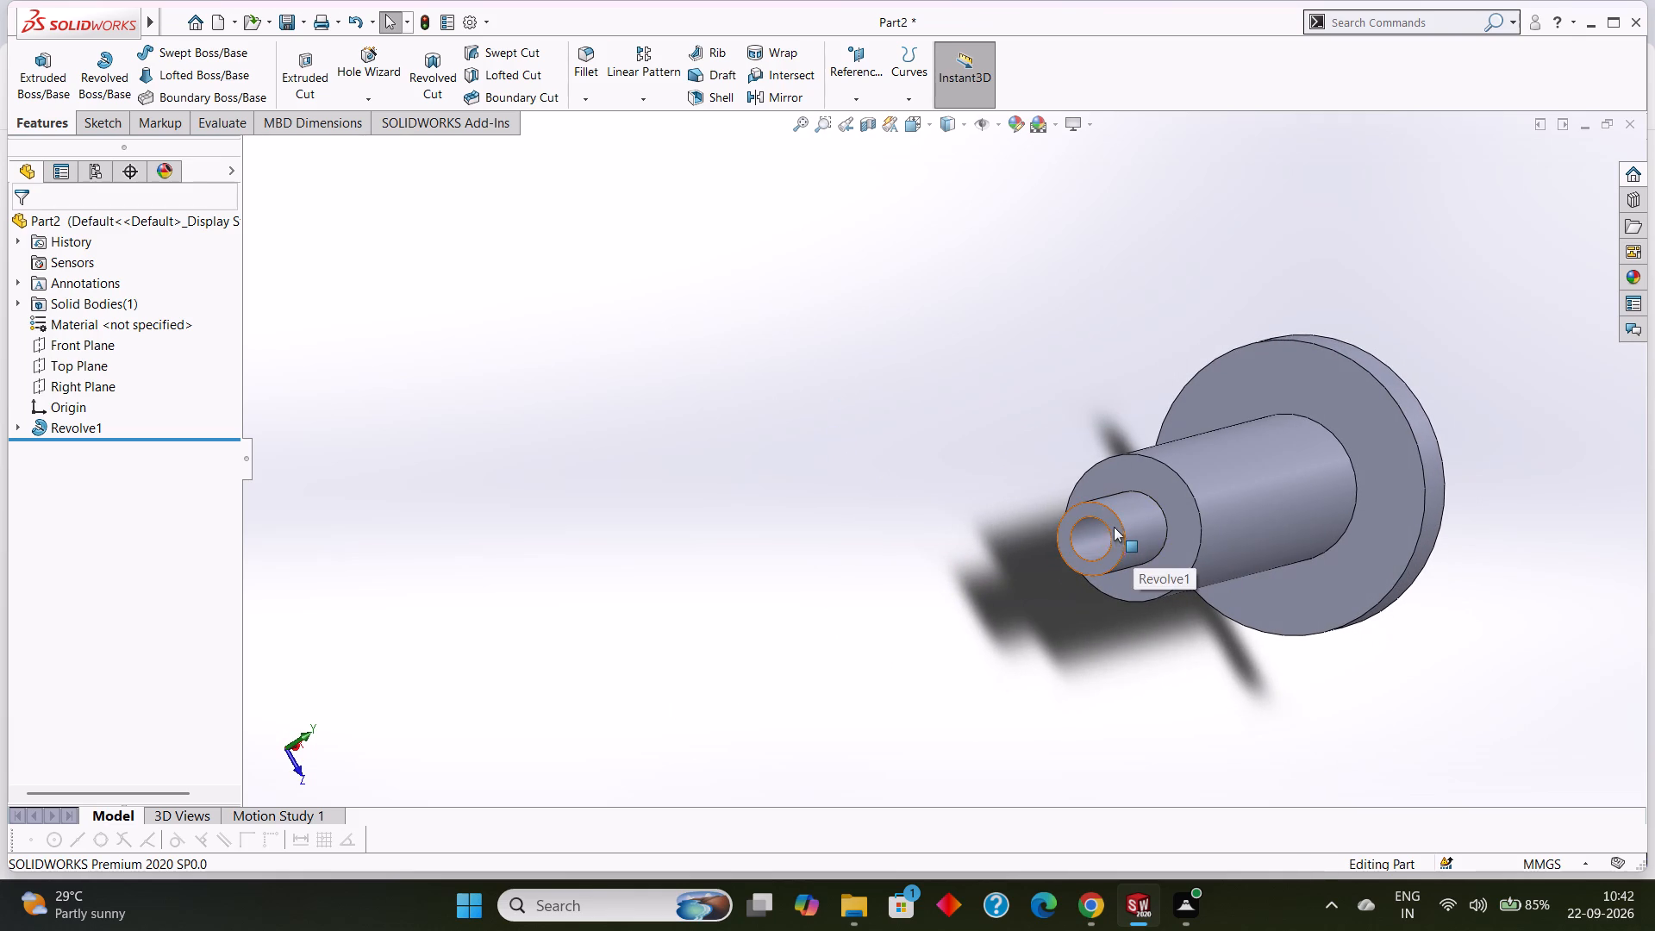
scroll(1110, 518, down, 4)
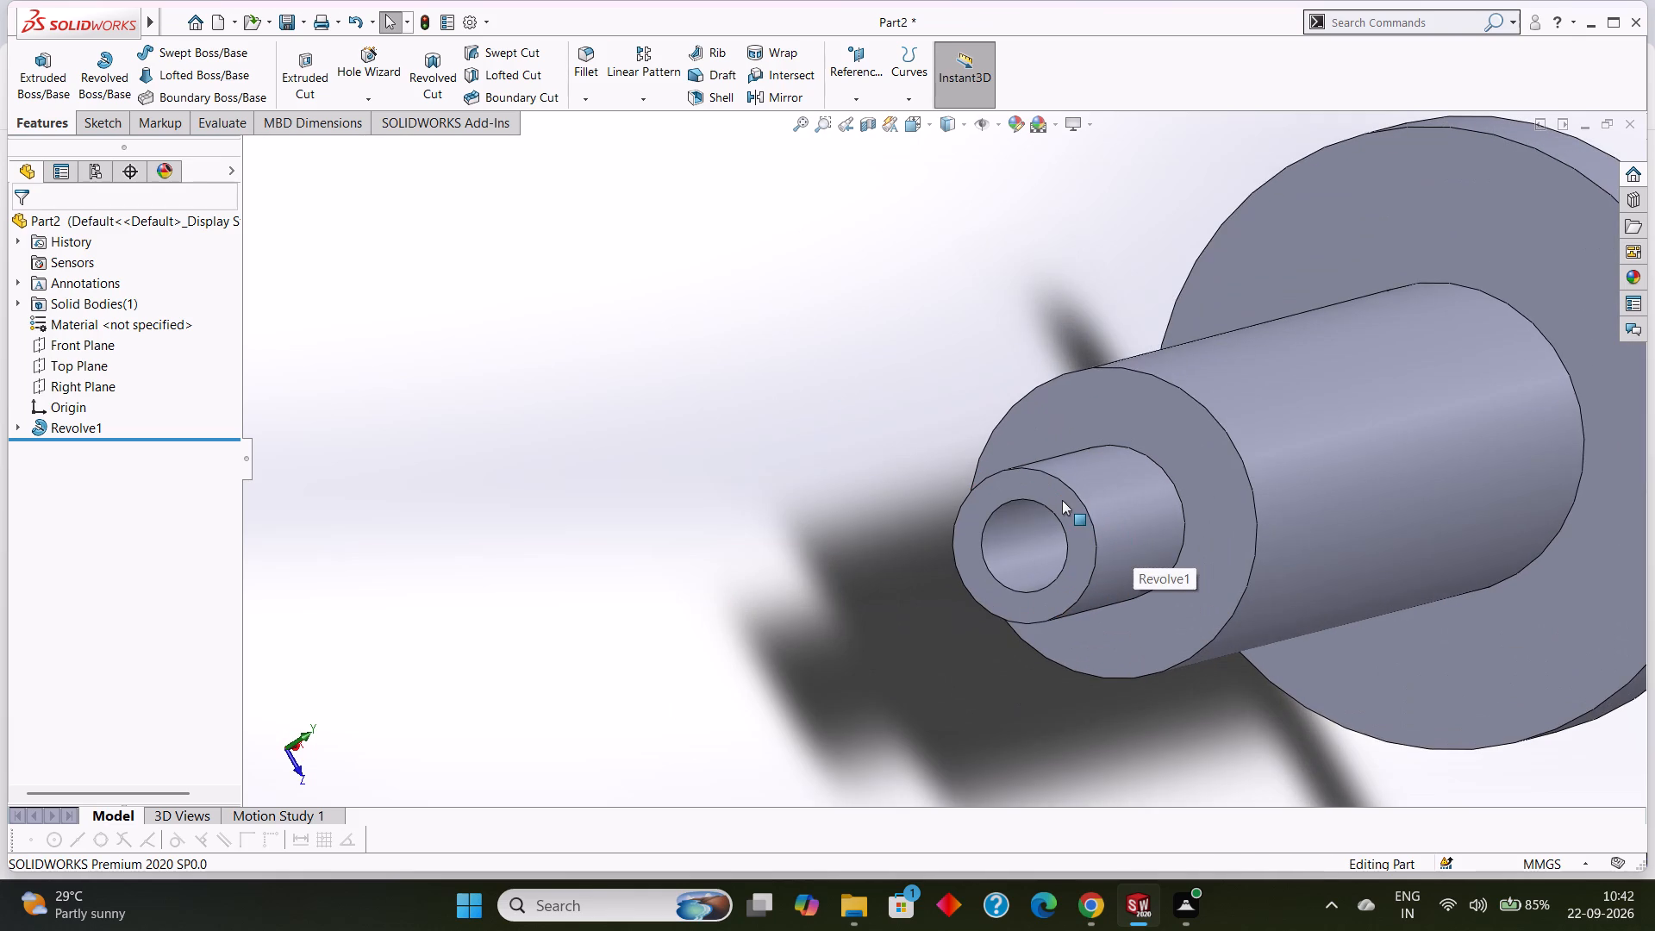
click(1062, 500)
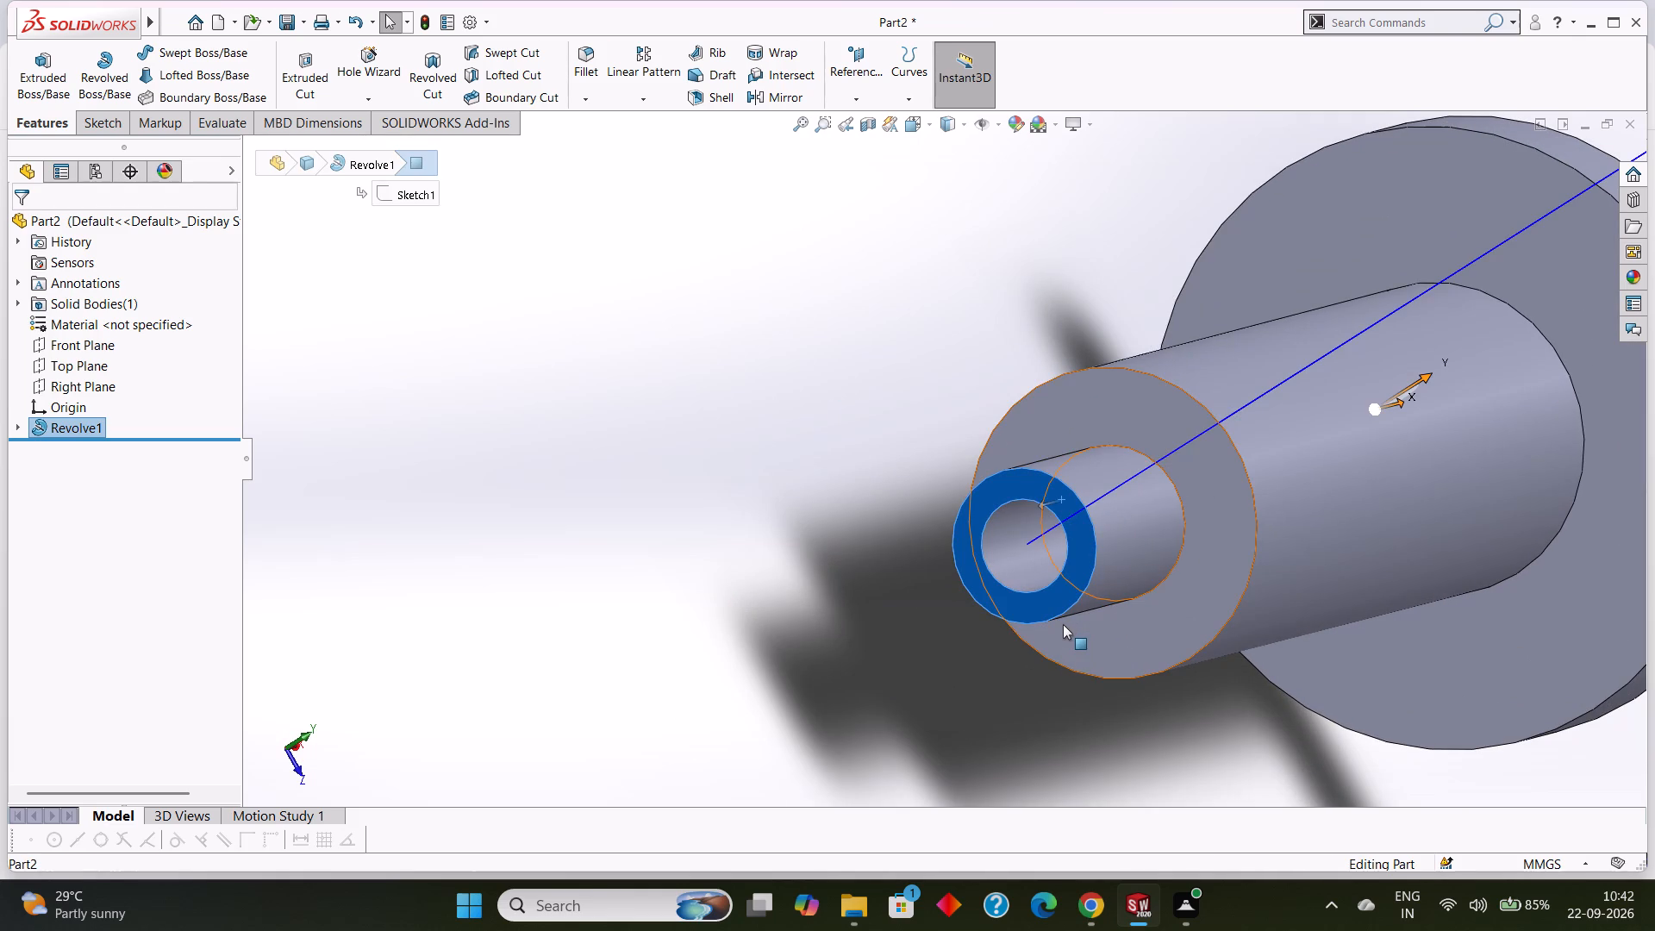
key(ctrl+8)
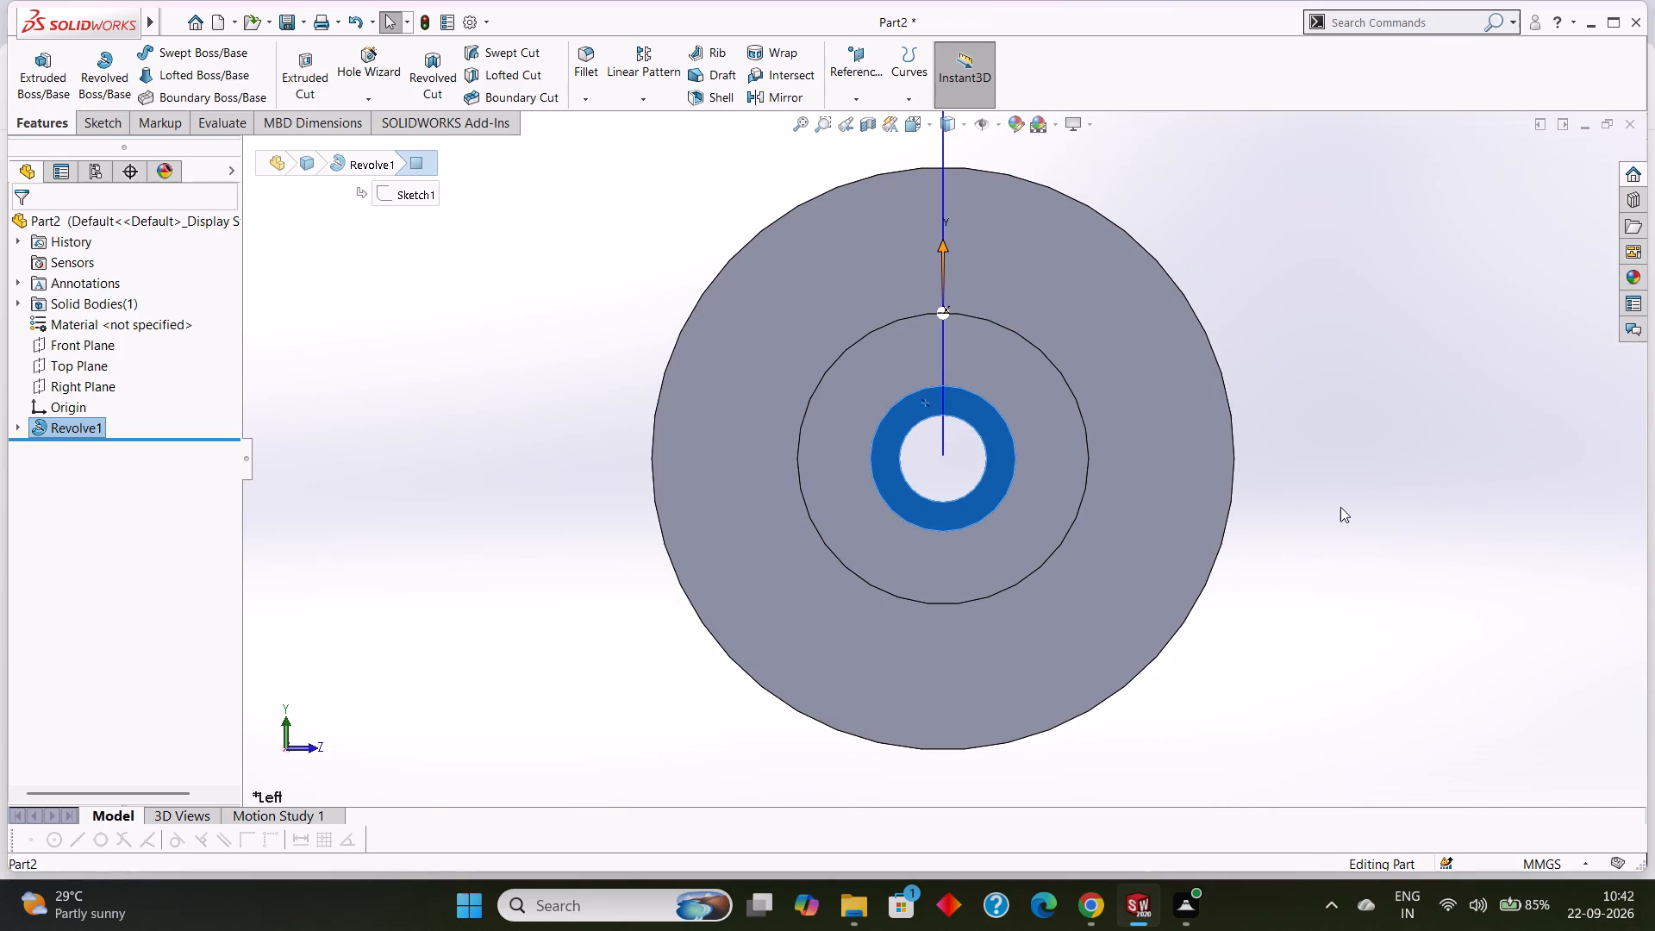
right_click(987, 419)
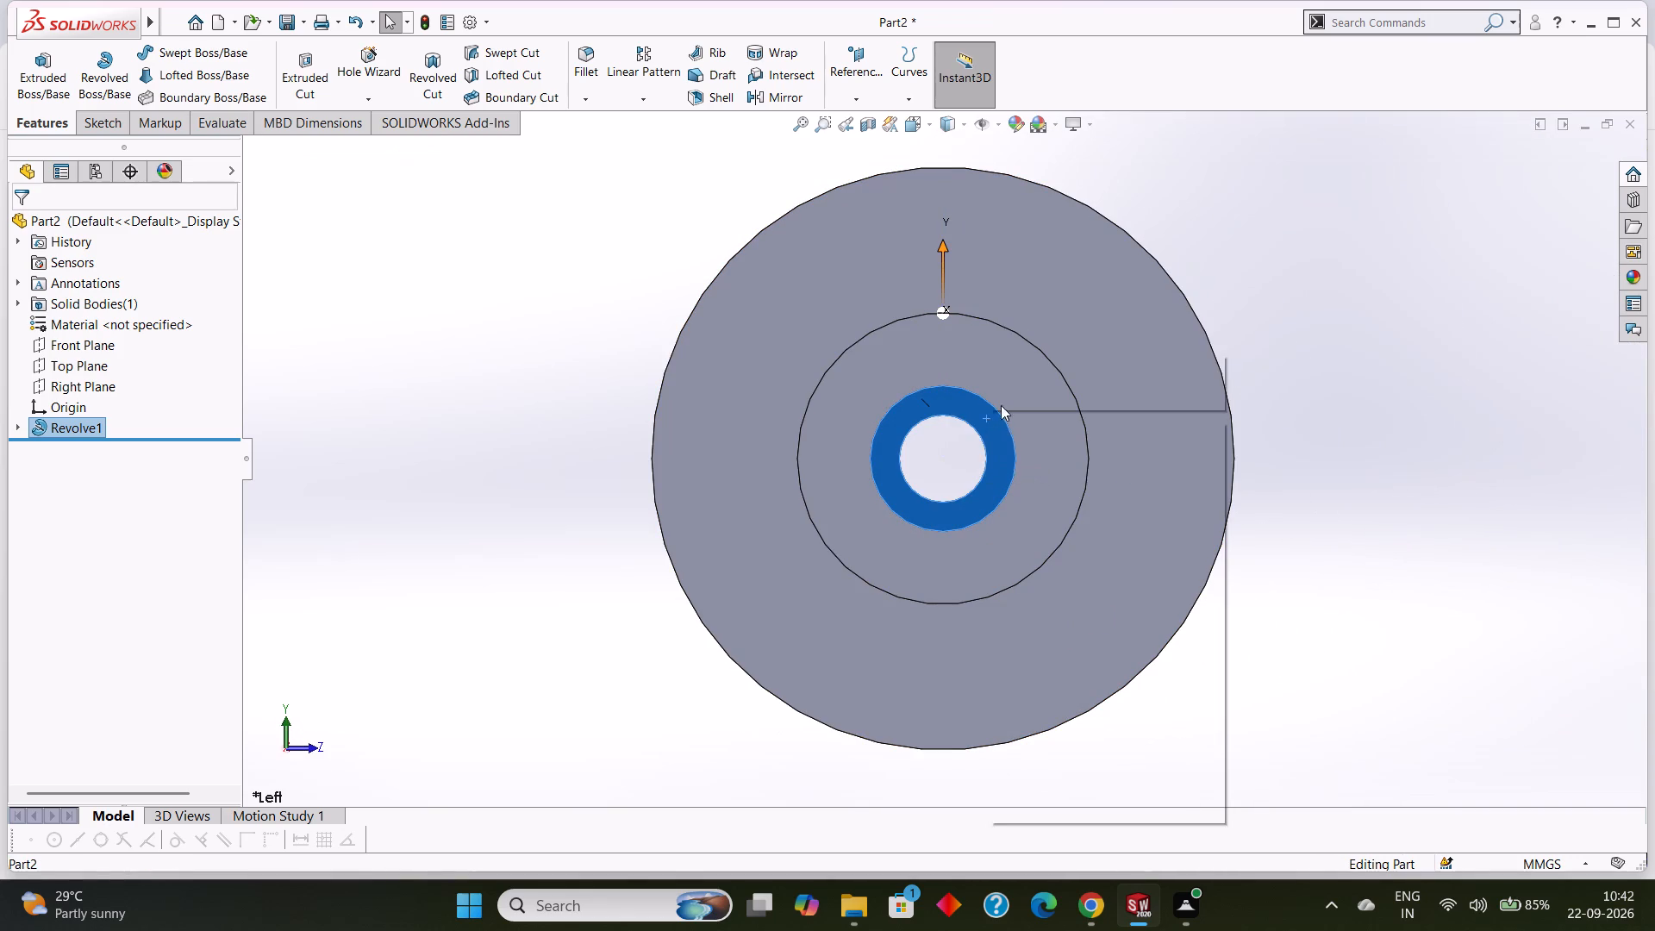
click(1033, 396)
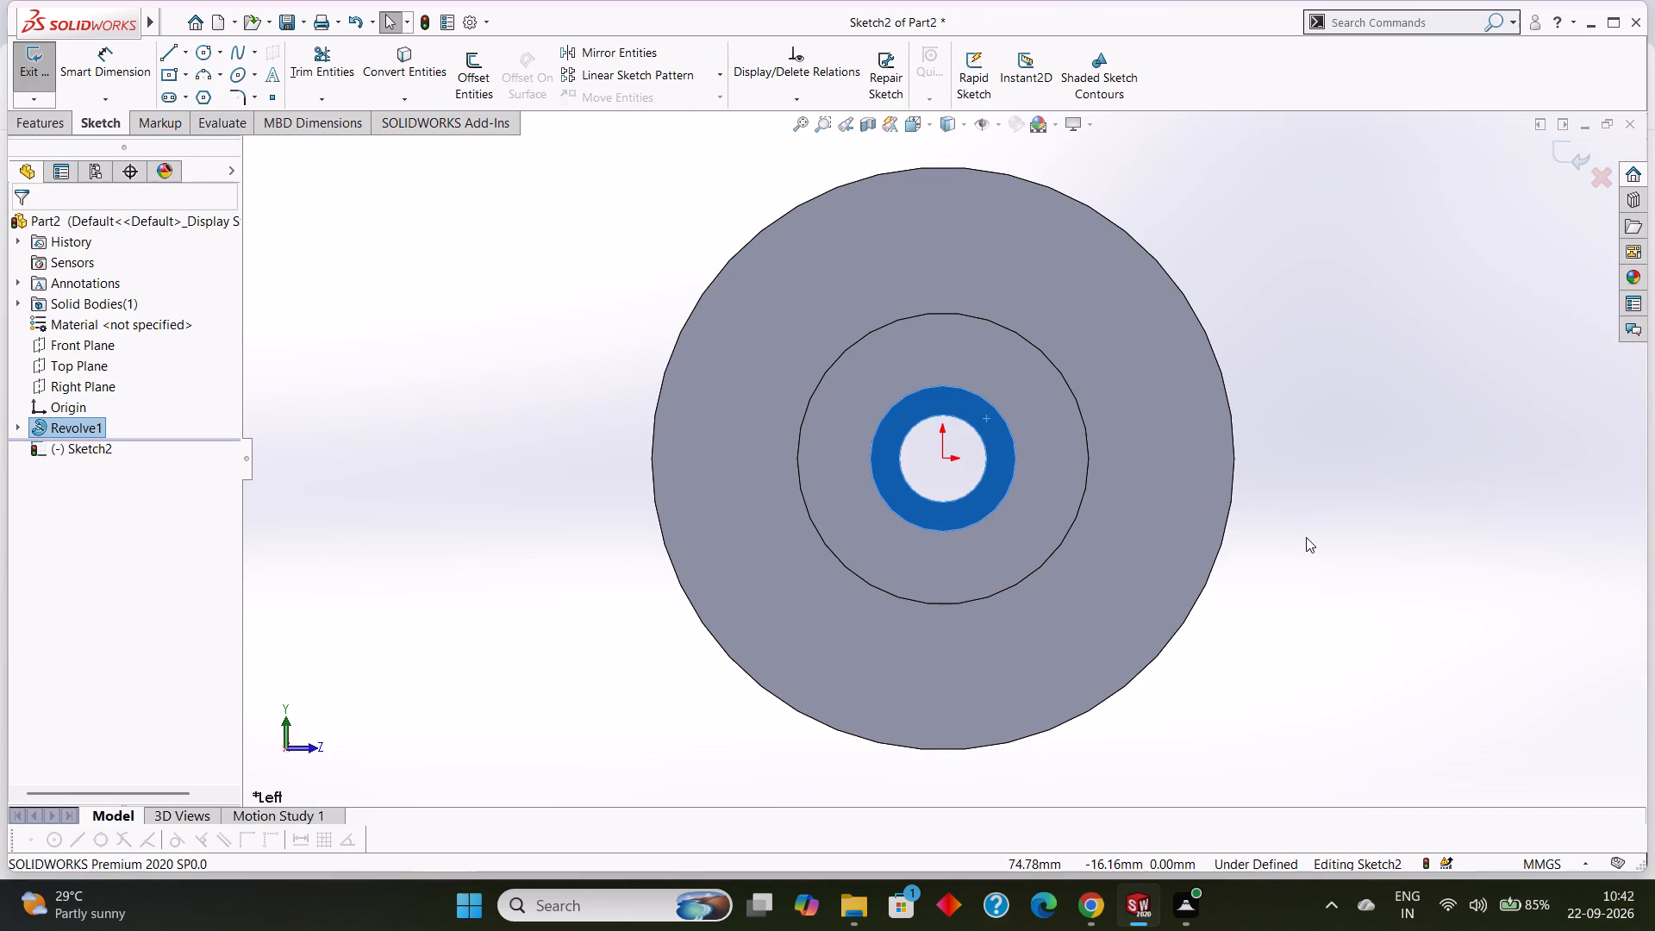
key(Escape)
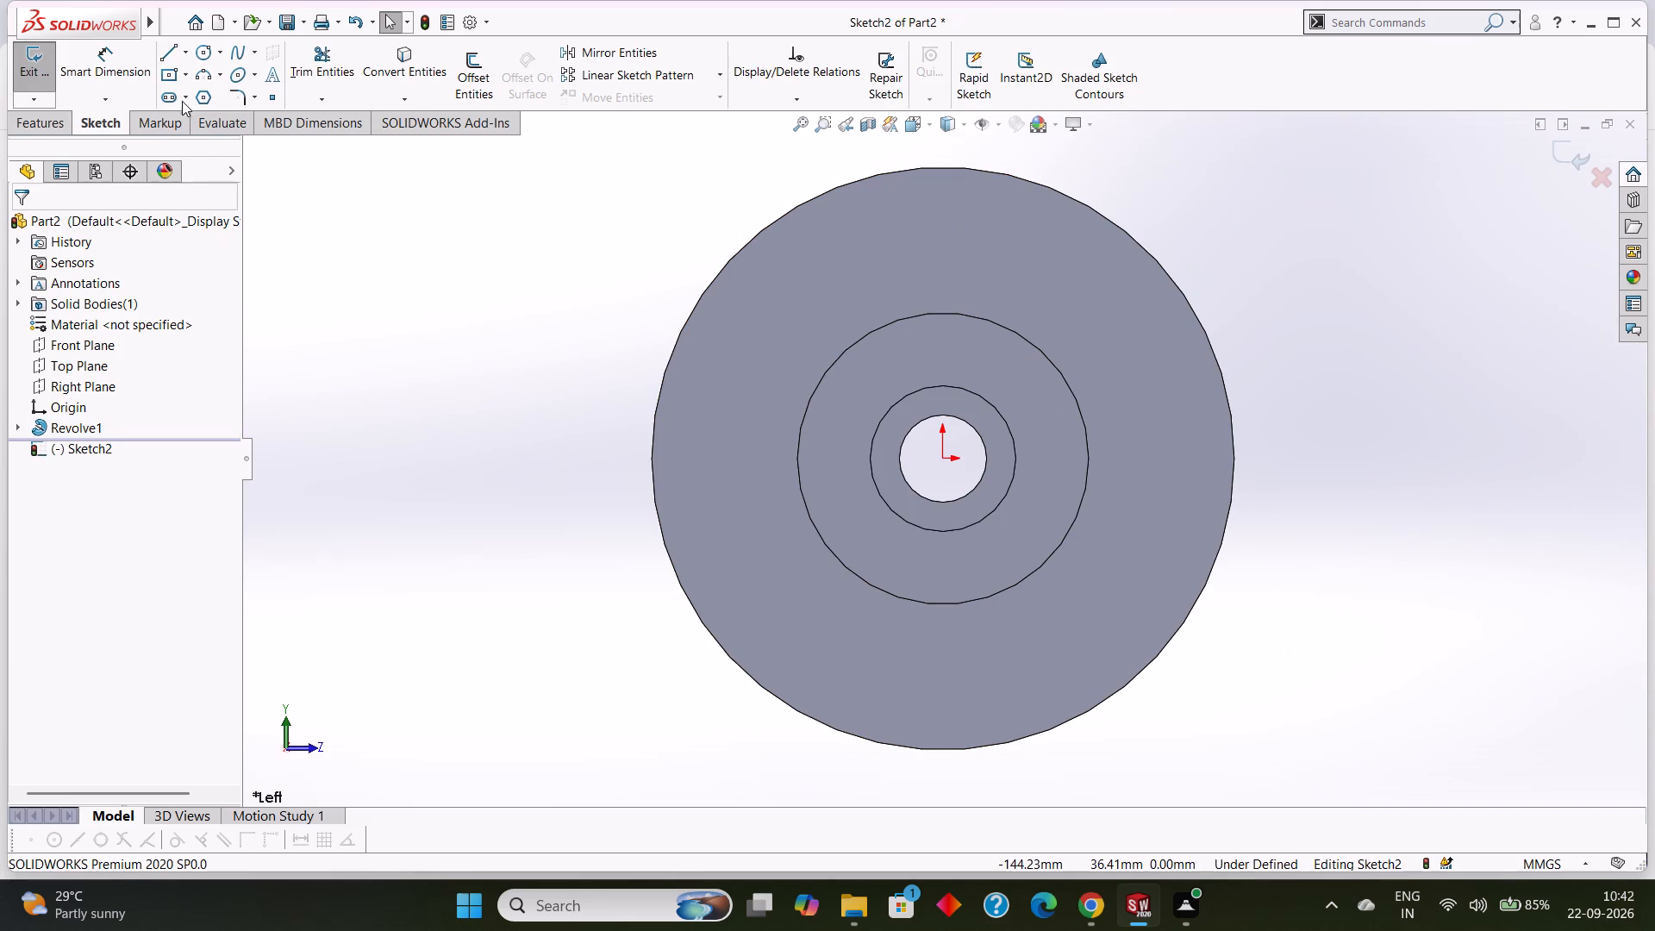
Draw a center rectangle about 33 mm wide and 32 mm high, centered on the origin.
click(170, 78)
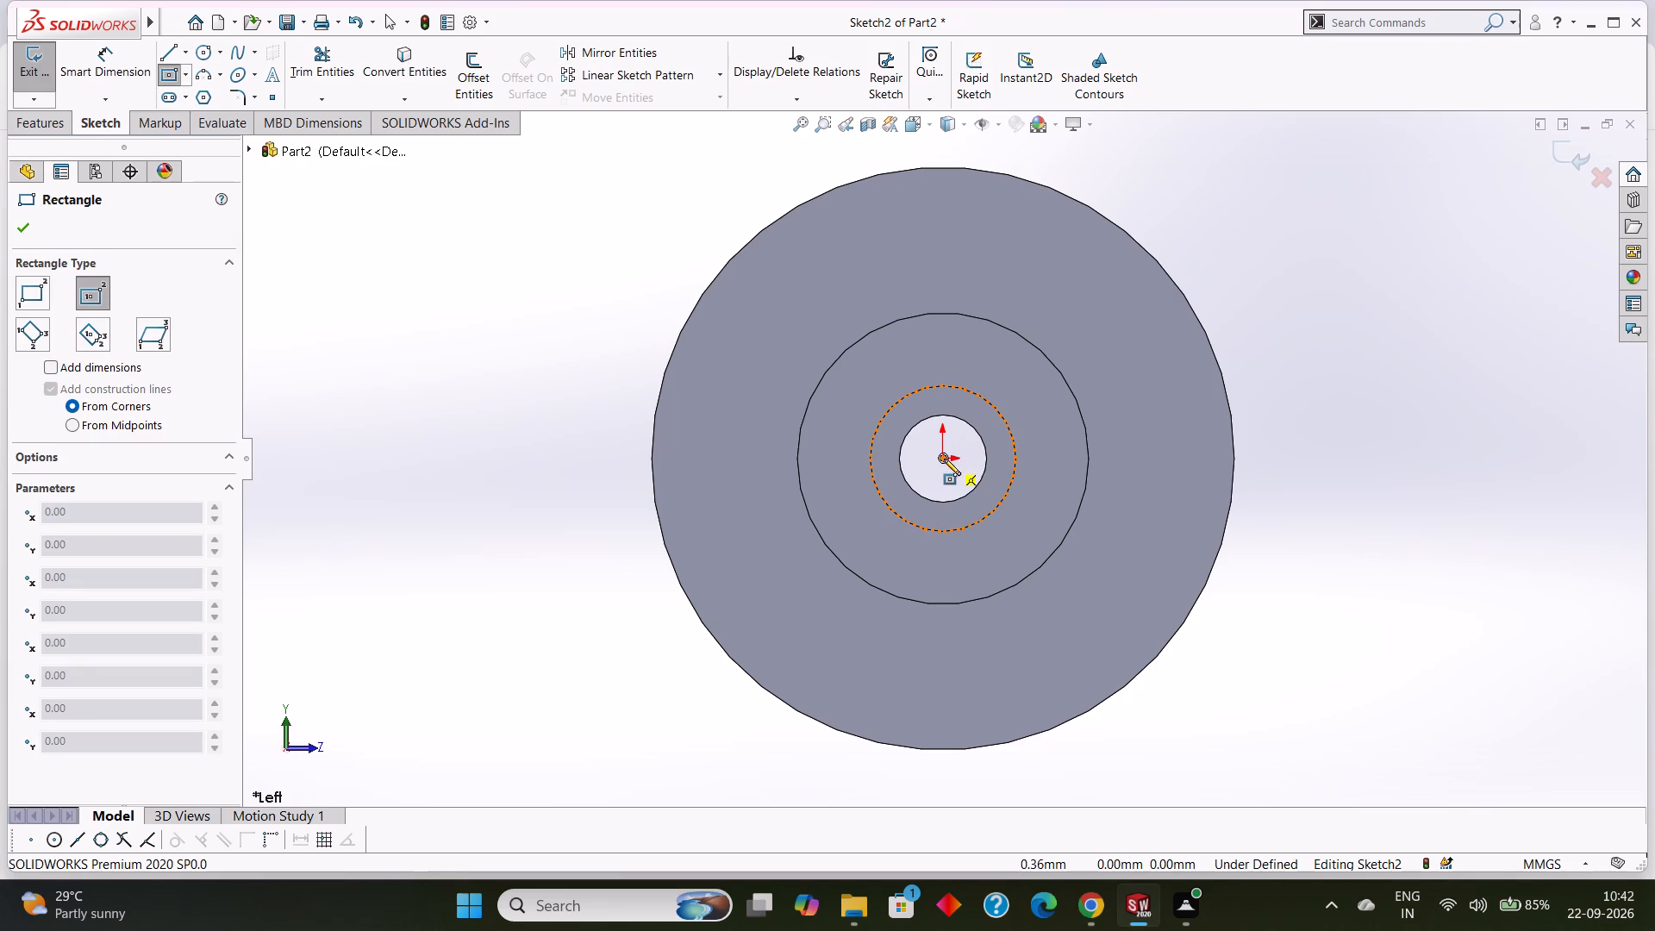
click(944, 459)
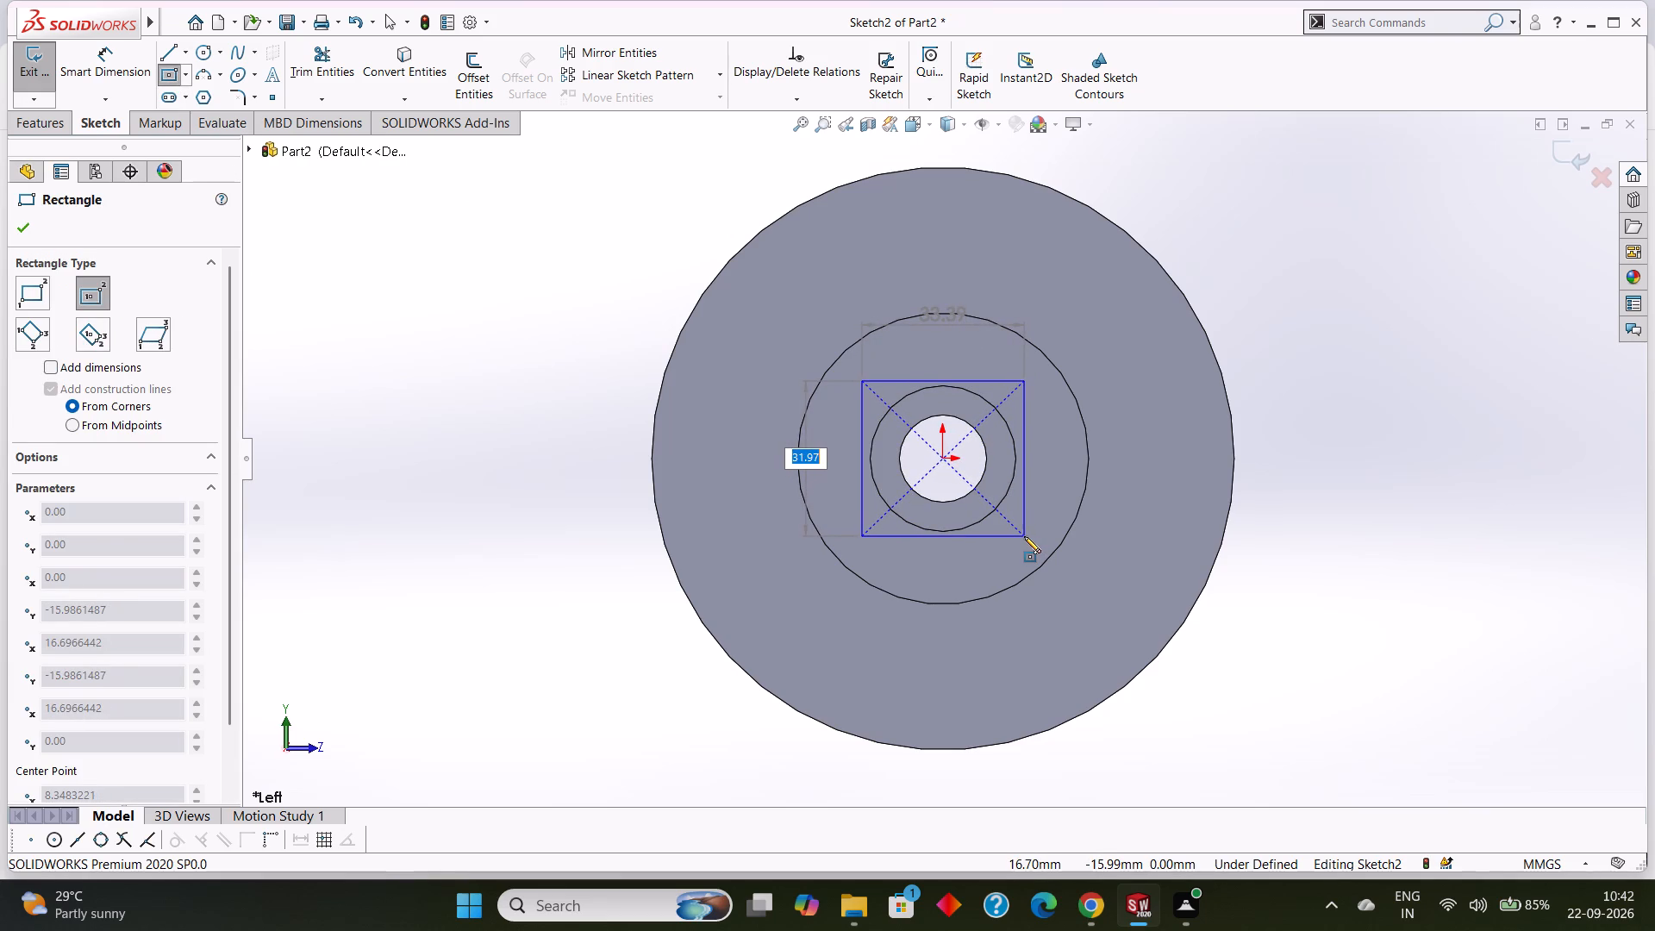
click(1024, 536)
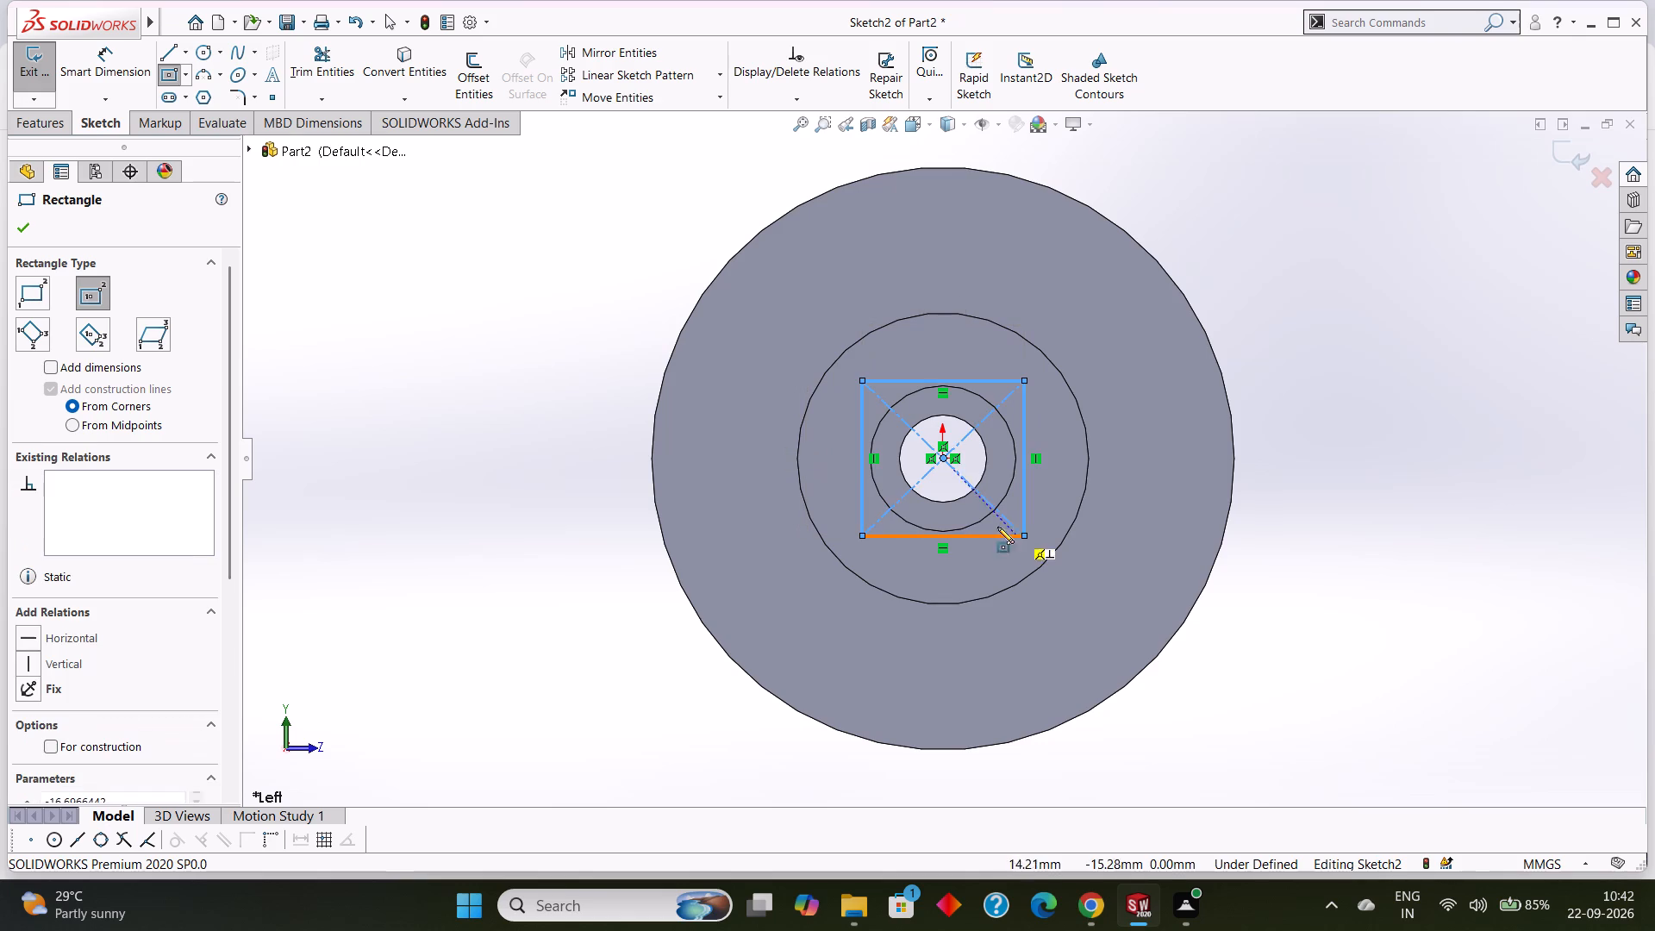
click(26, 234)
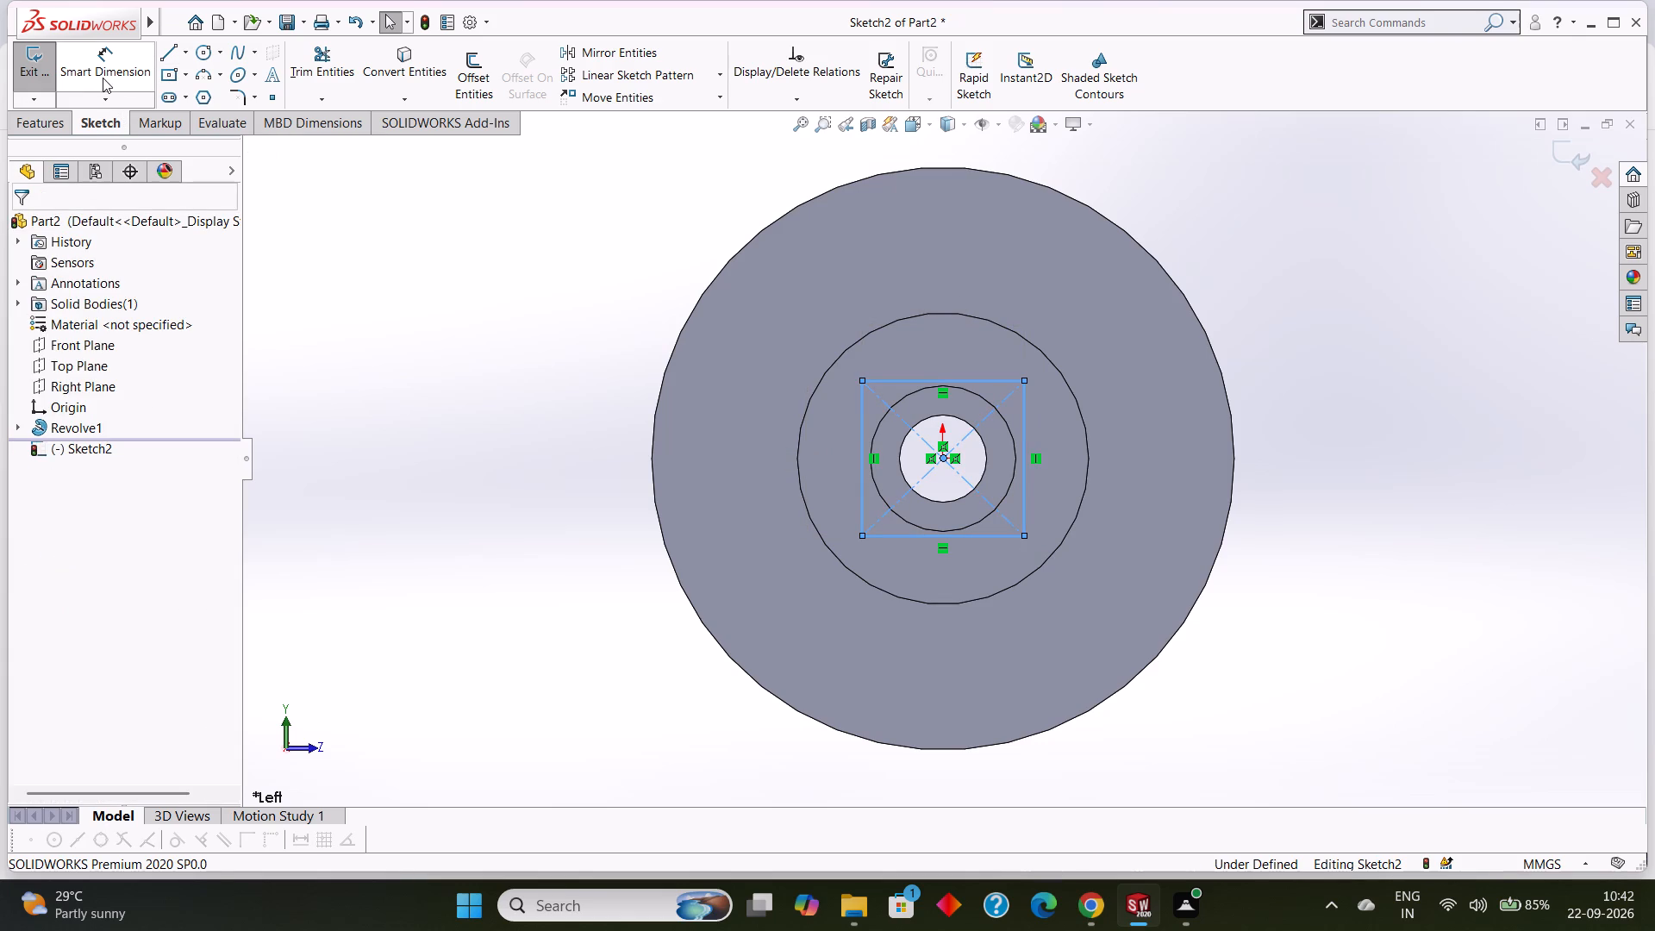
Dimension the rectangle's height and width to 70 mm each, making it a square.
click(103, 78)
click(1027, 429)
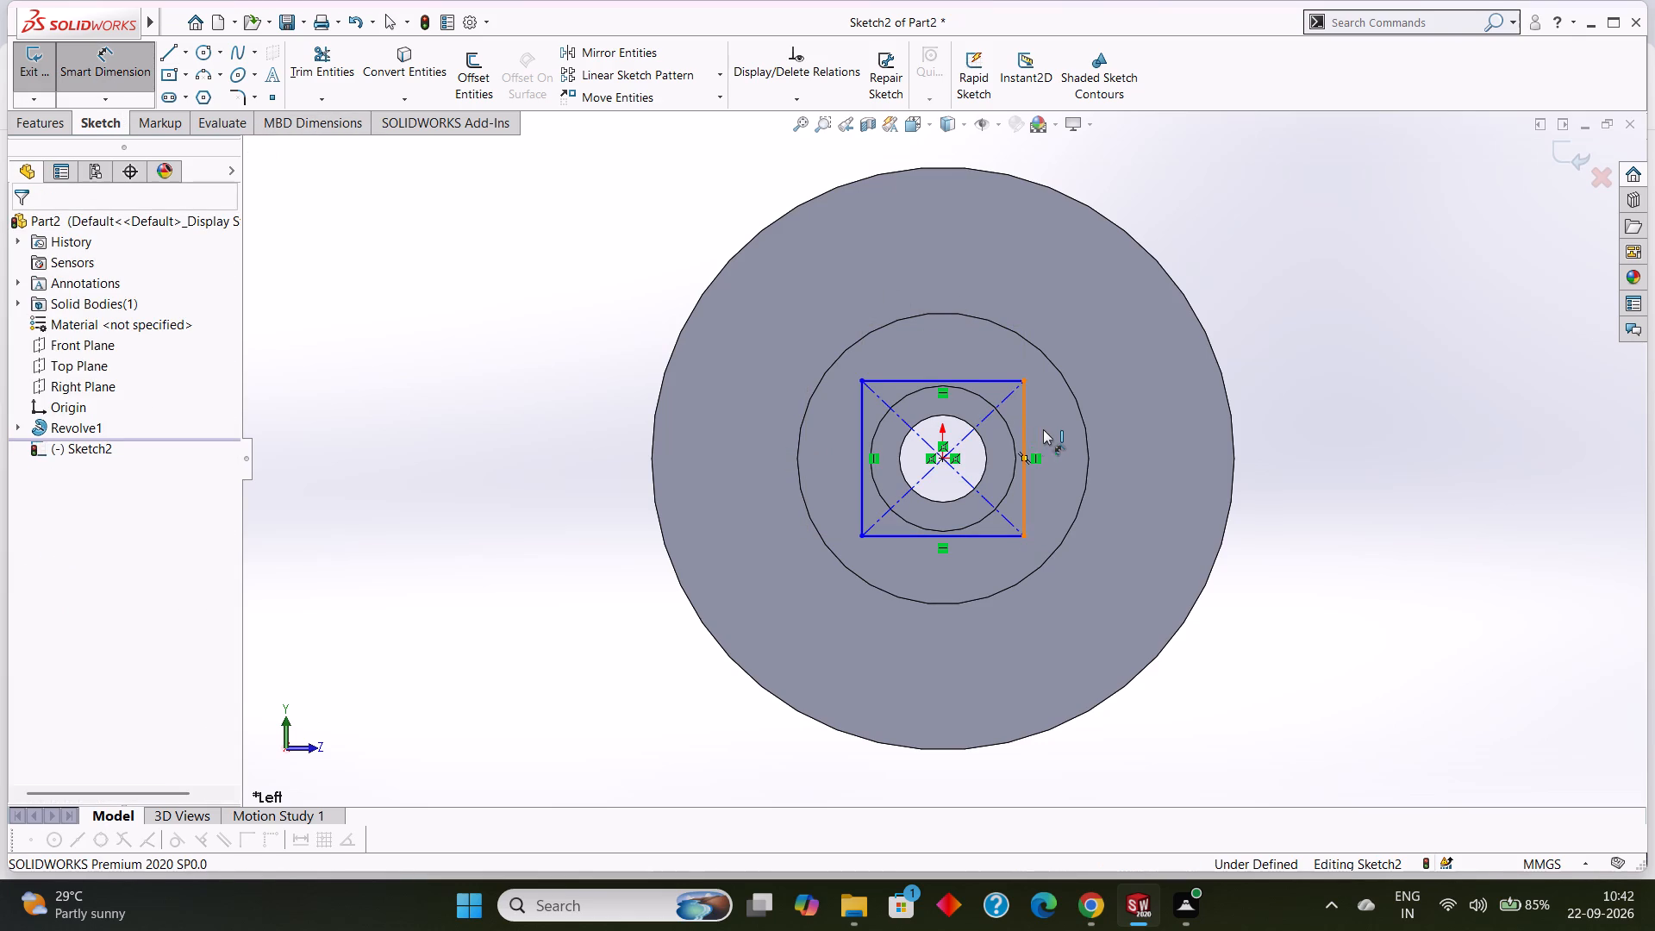
click(1071, 433)
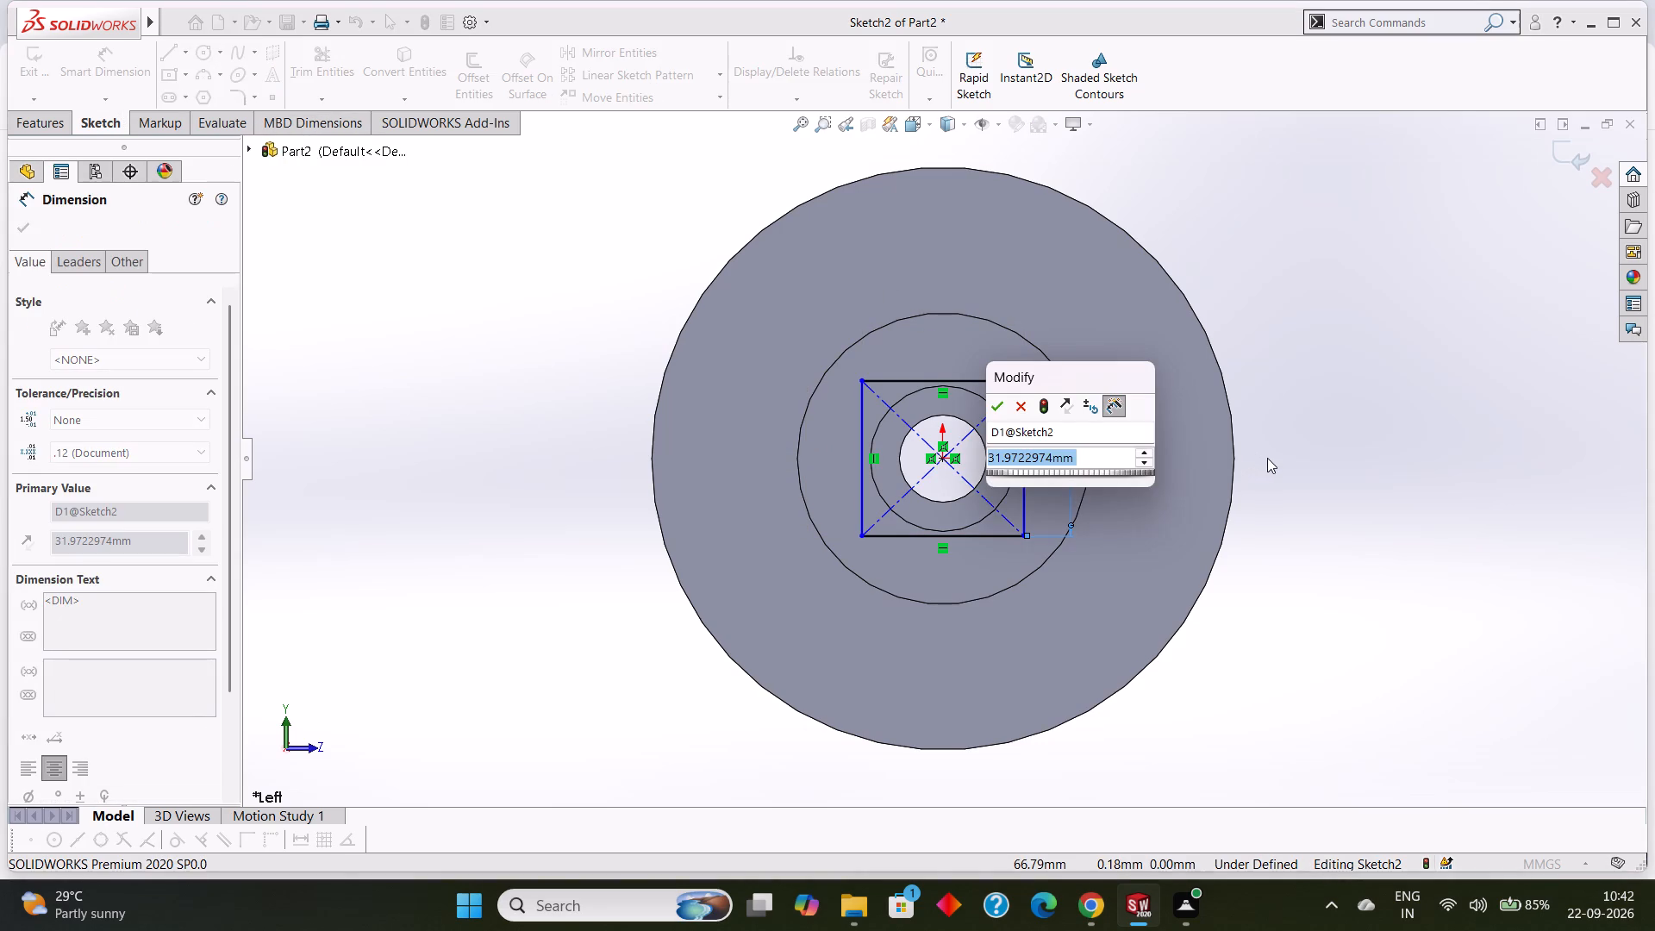
text(72)
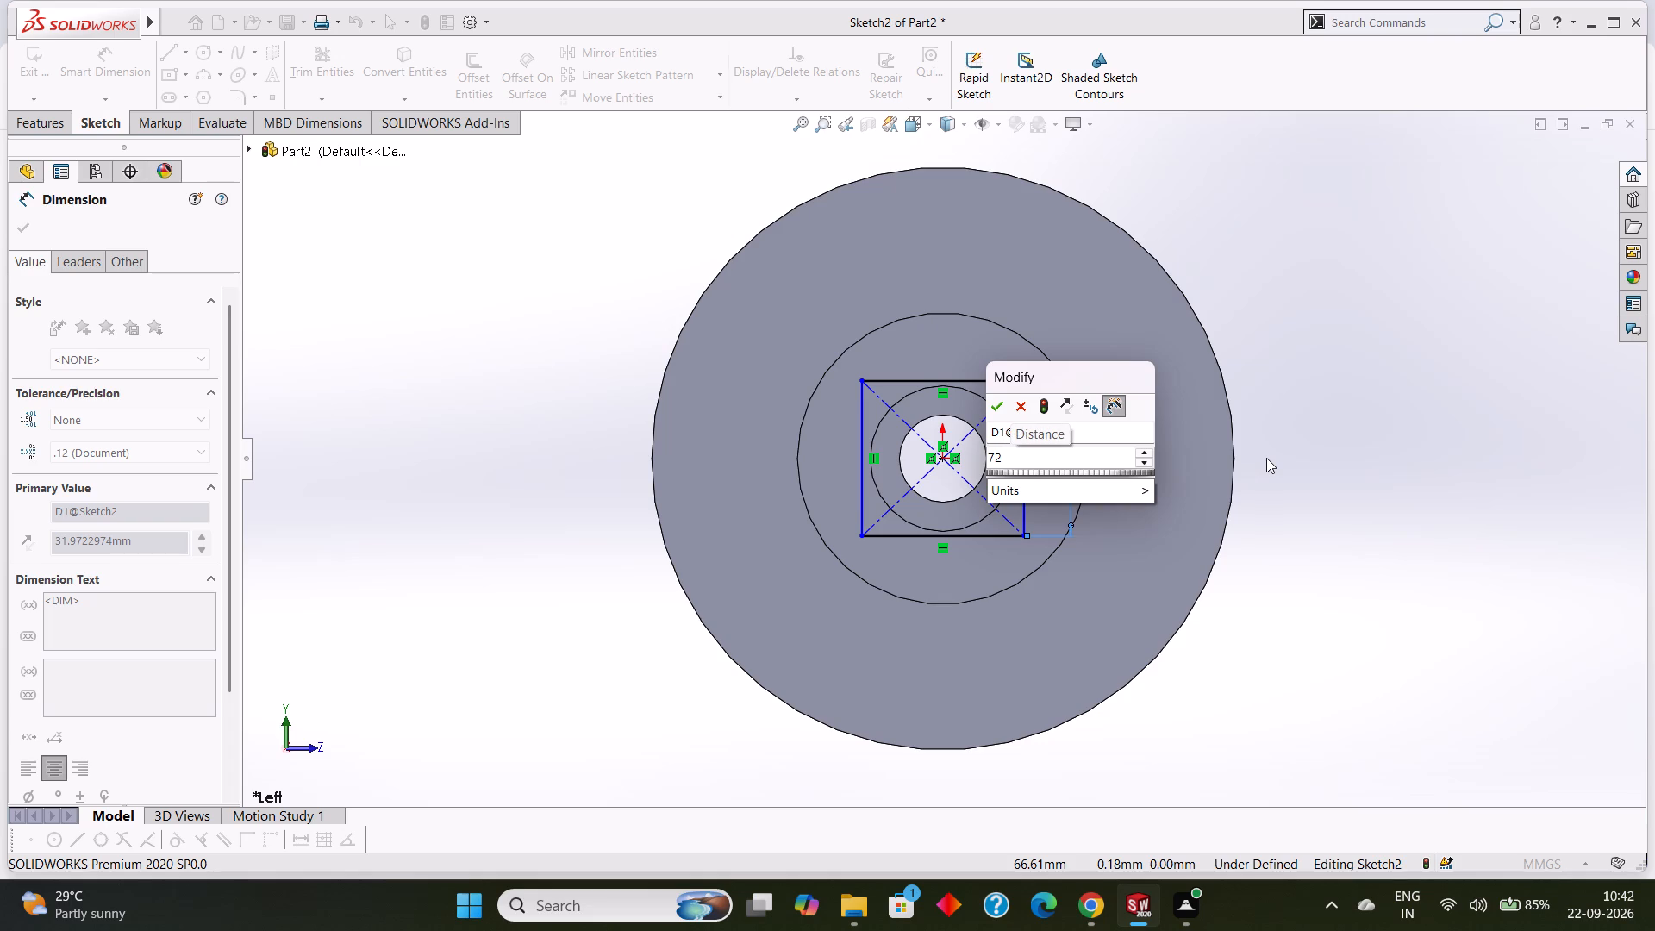
key(BackSpace)
key(0)
key(Return)
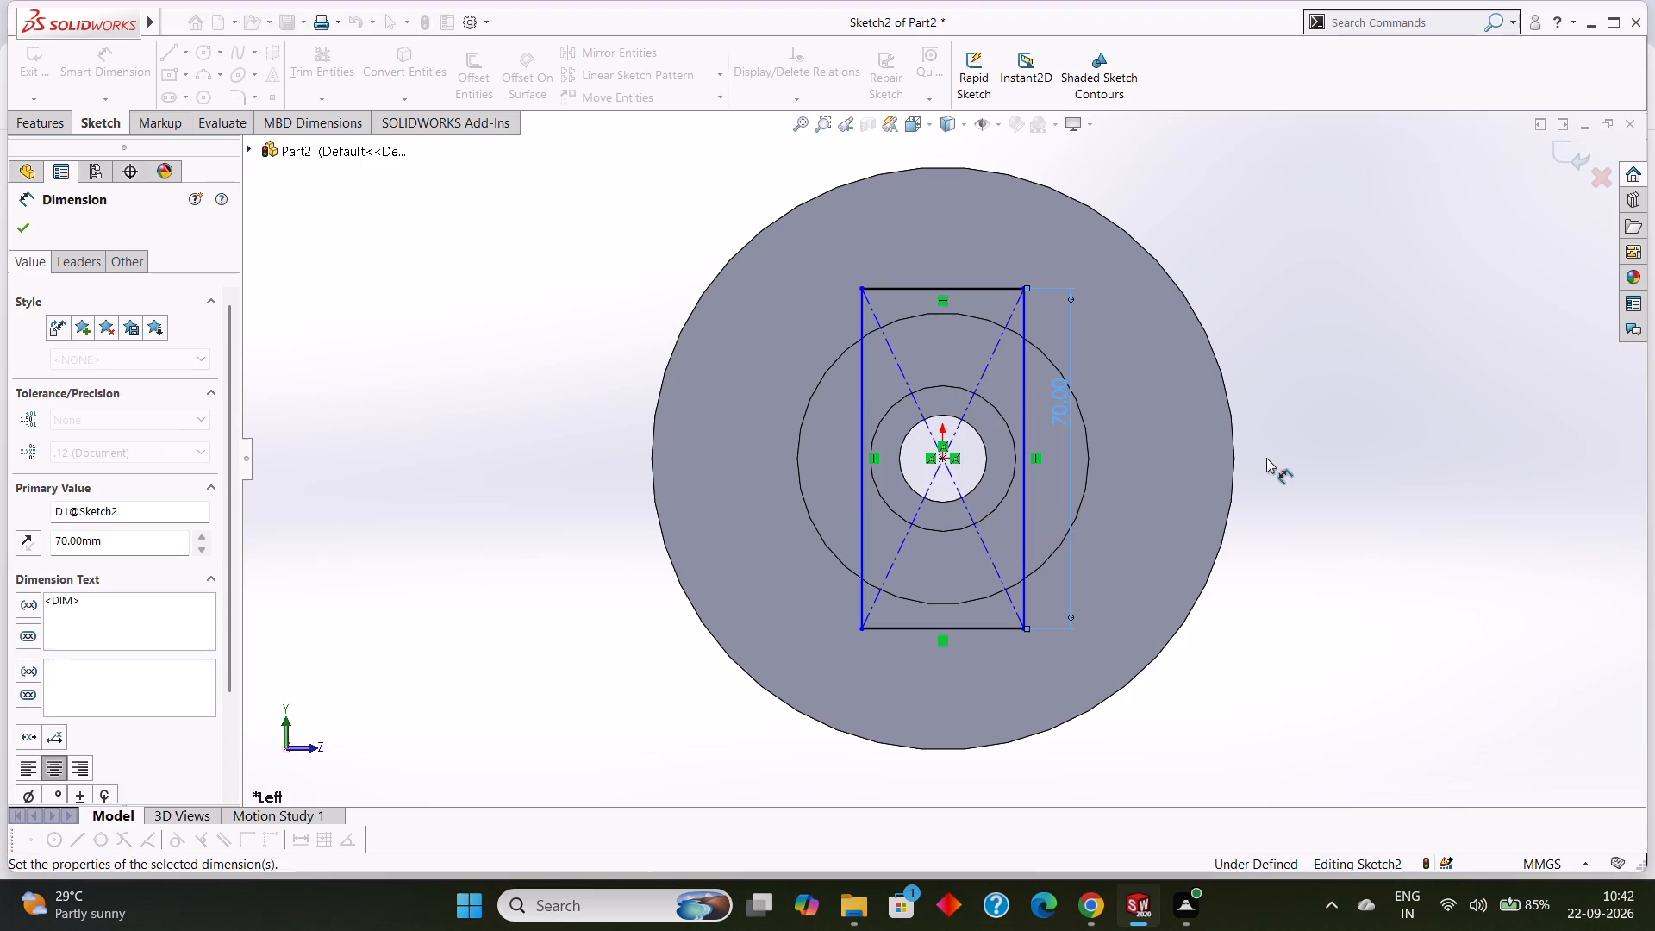
click(993, 288)
click(976, 247)
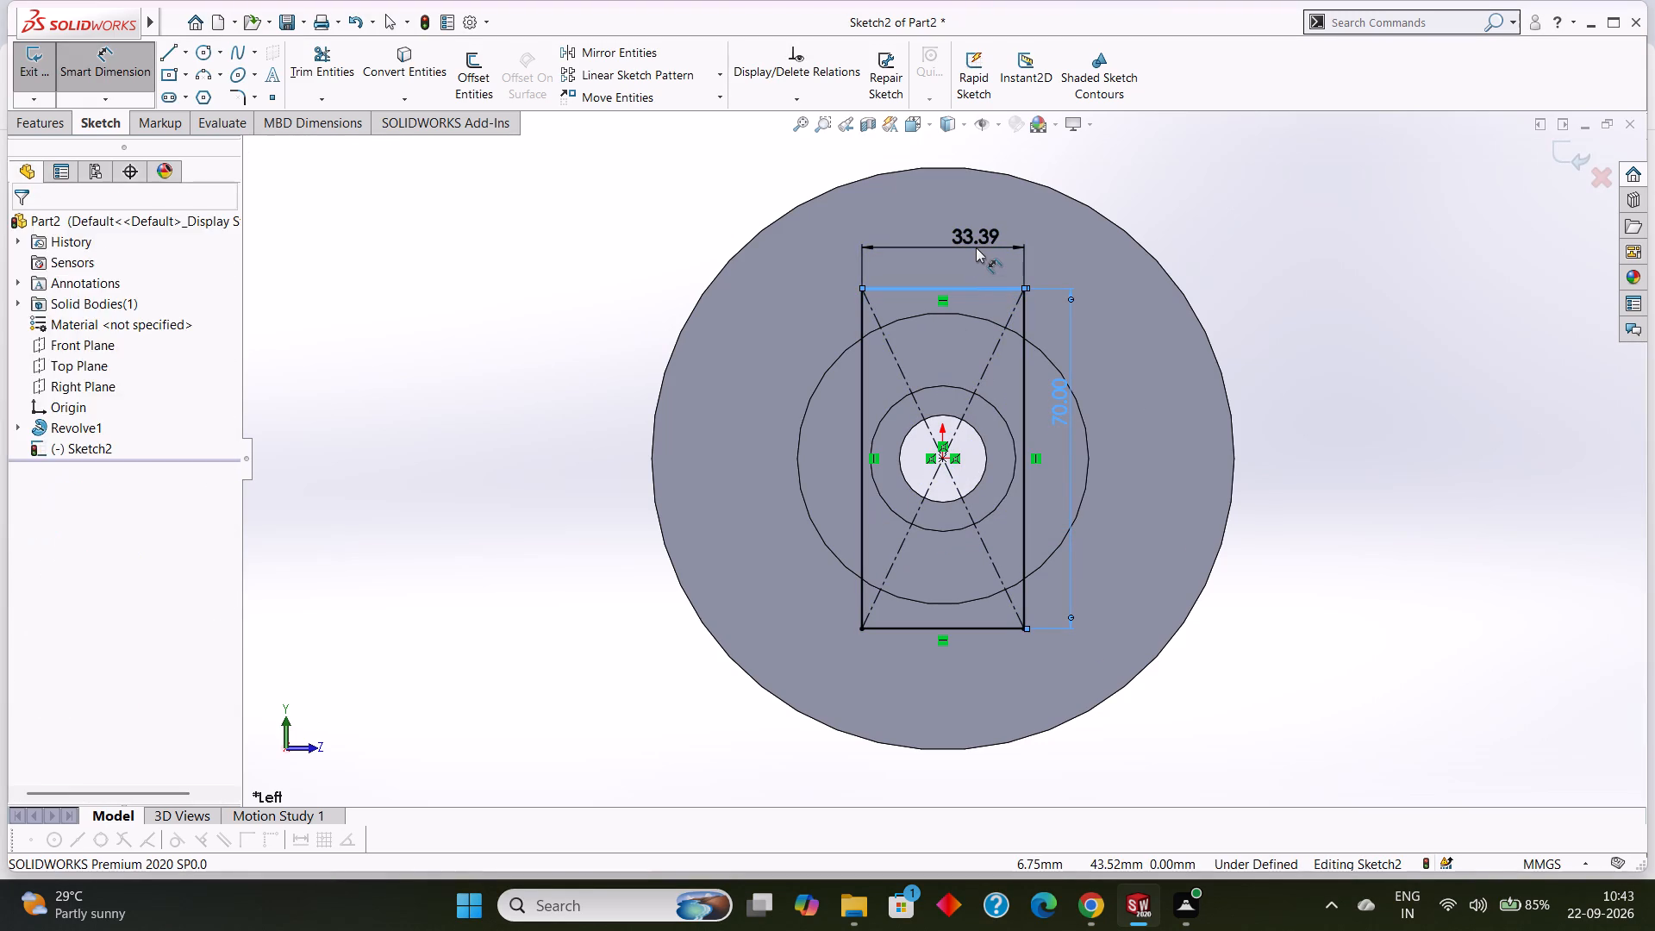
text(70)
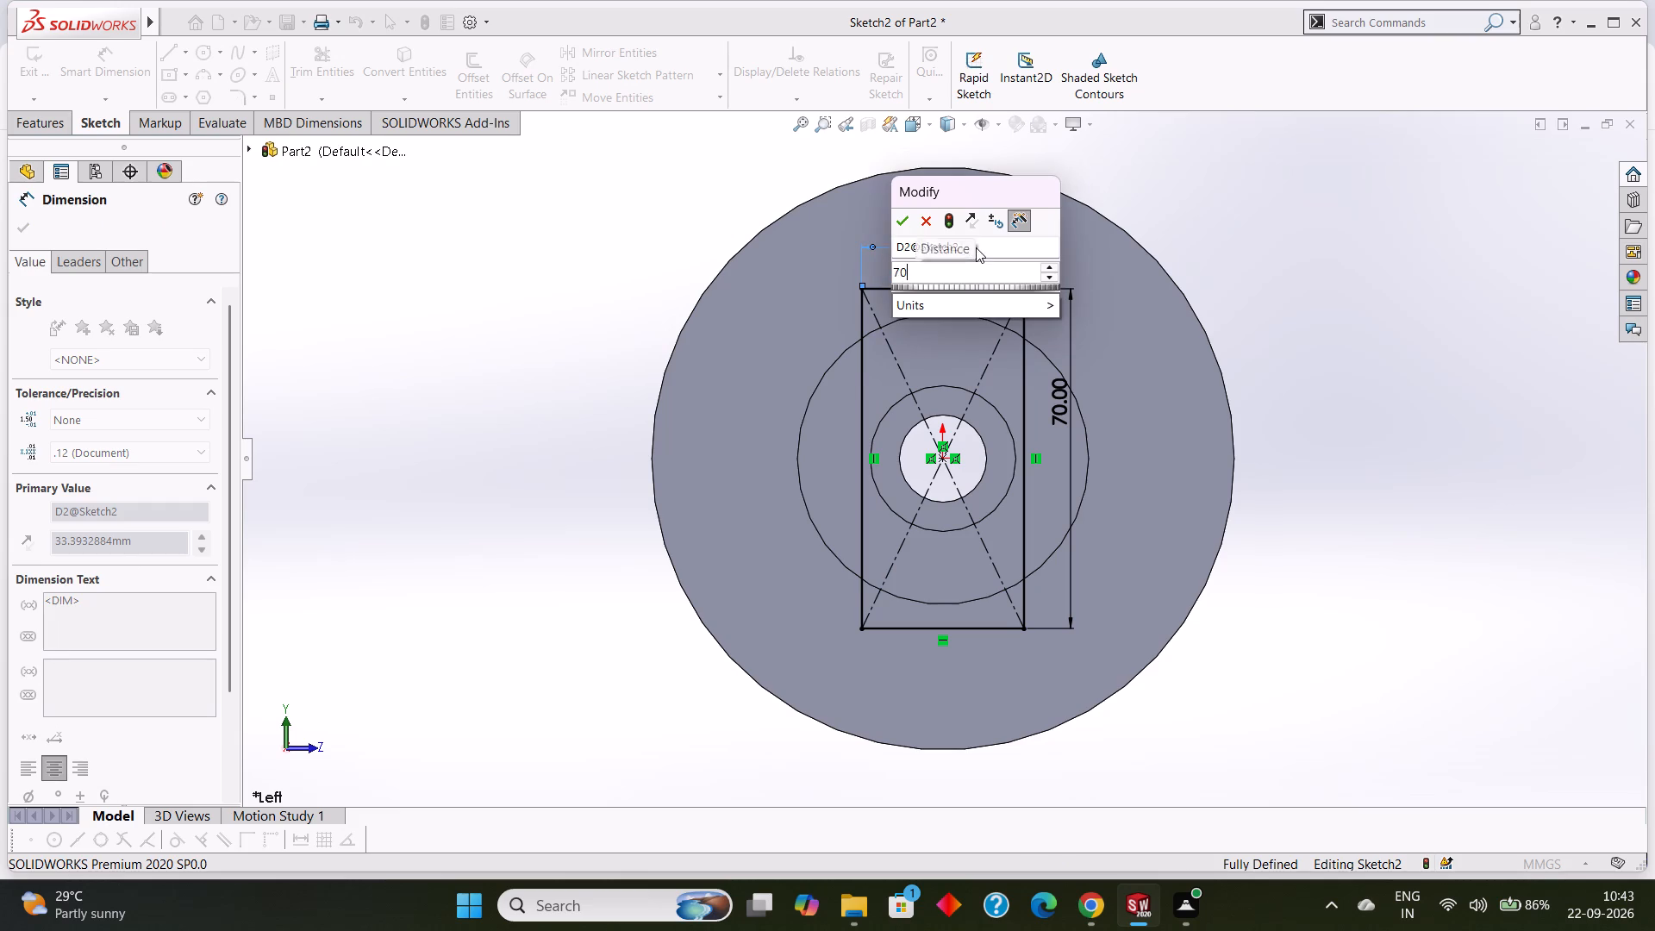
key(Return)
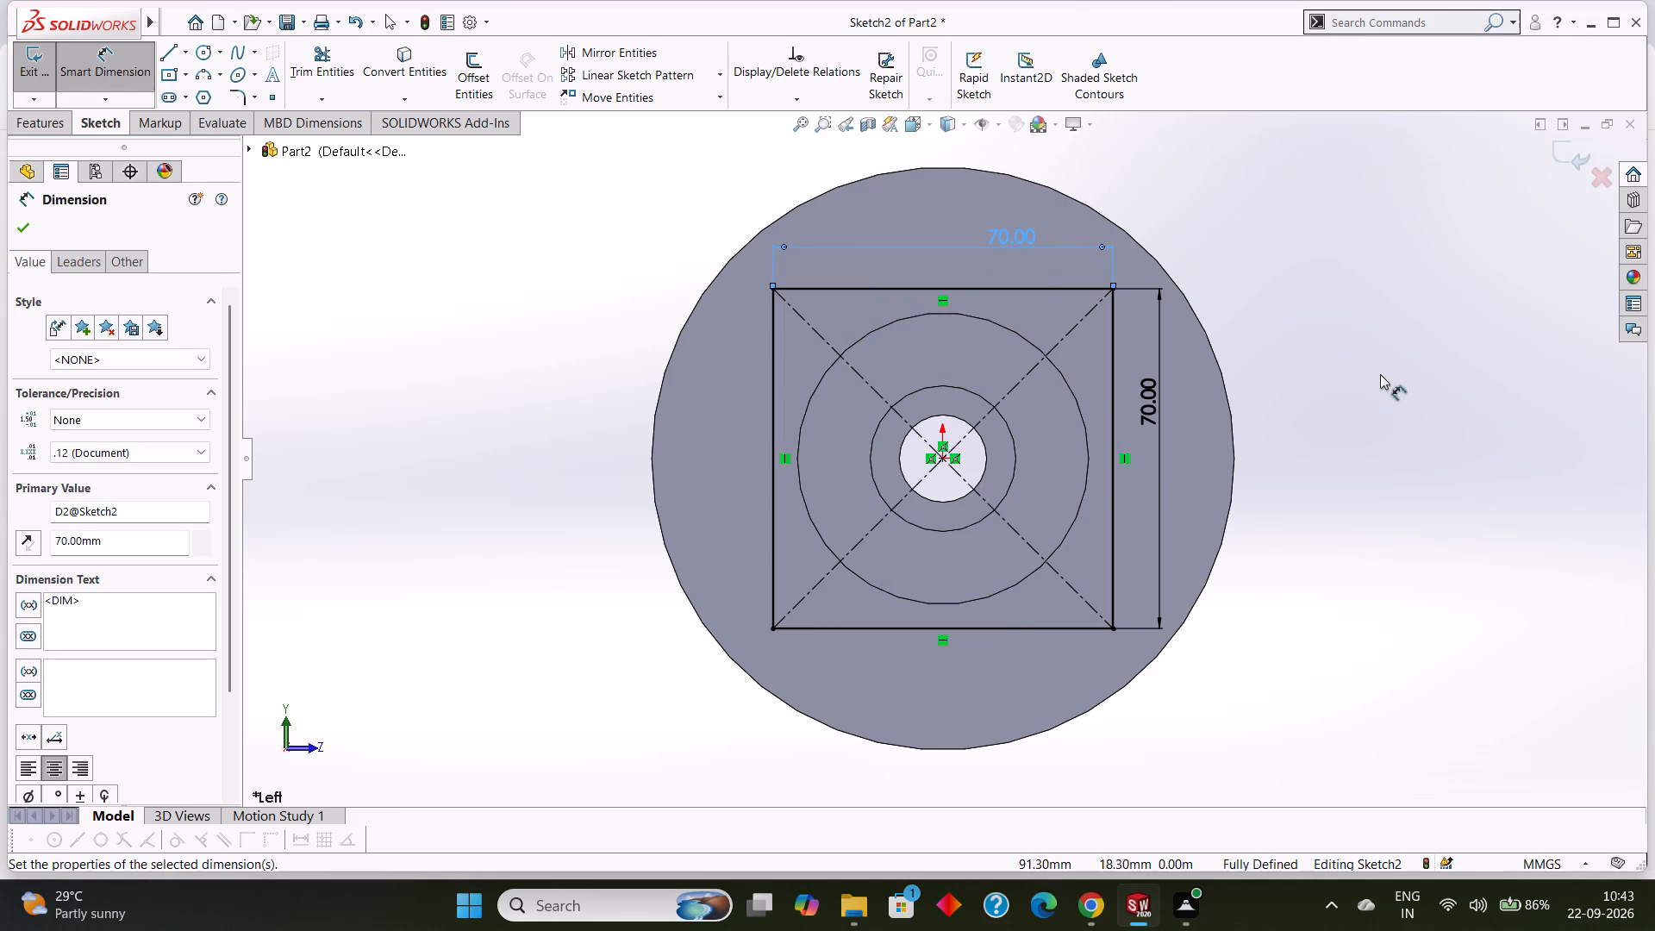
middle_drag(1375, 378, 1308, 438)
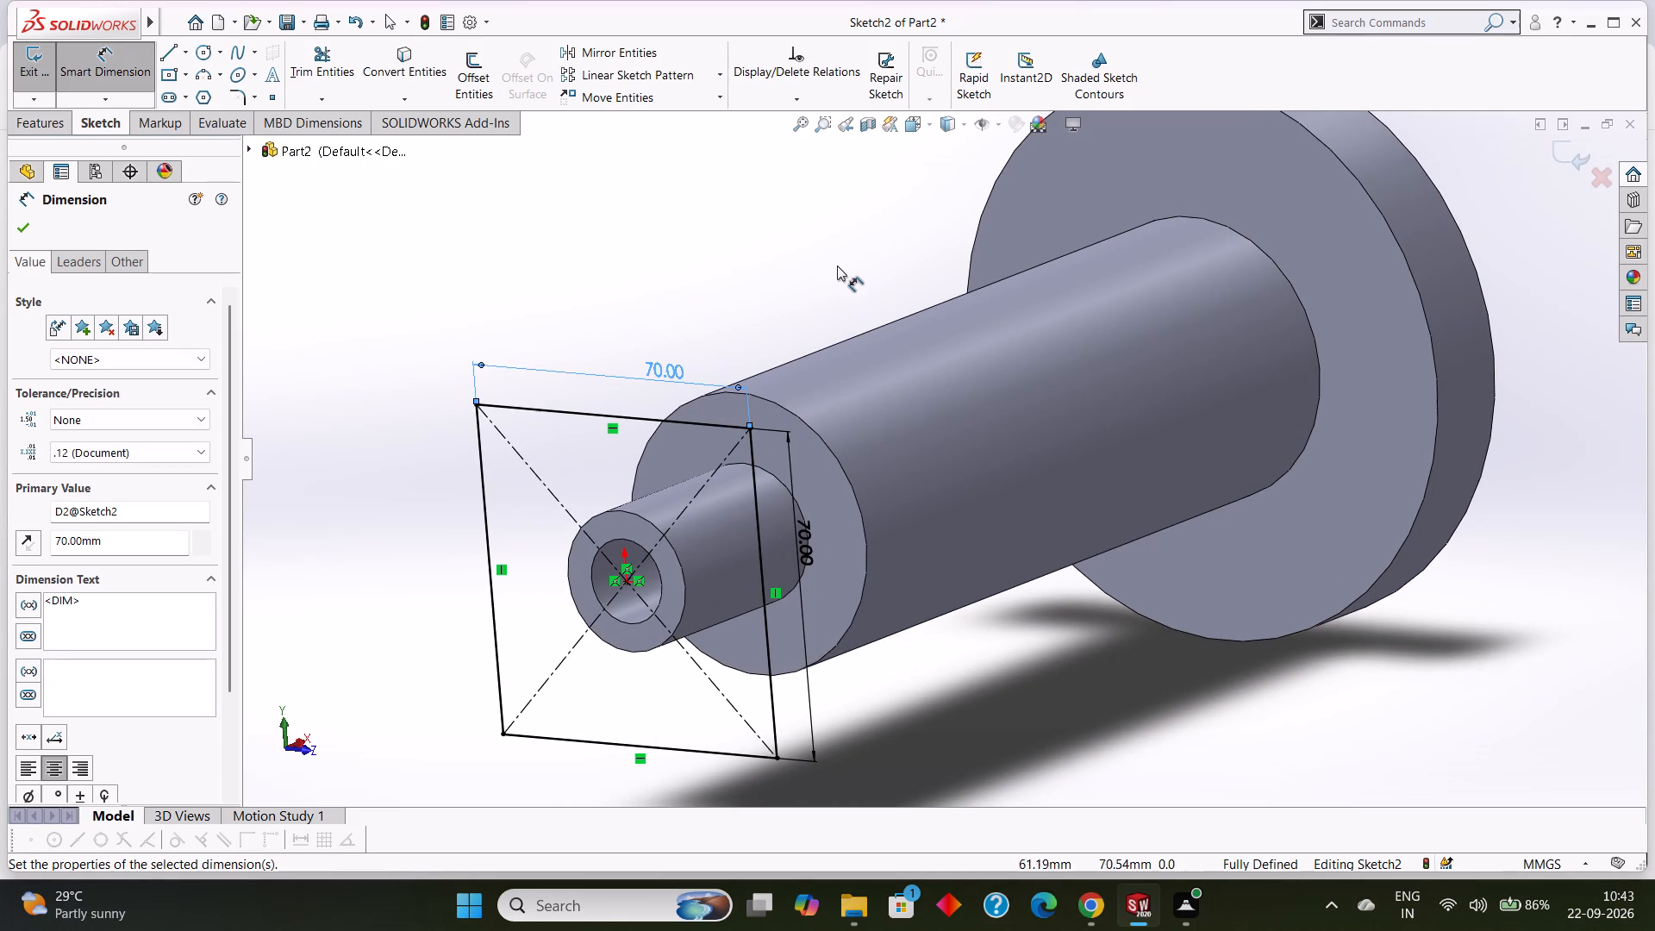
scroll(833, 260, up, 1)
middle_click(833, 260)
scroll(833, 260, up, 1)
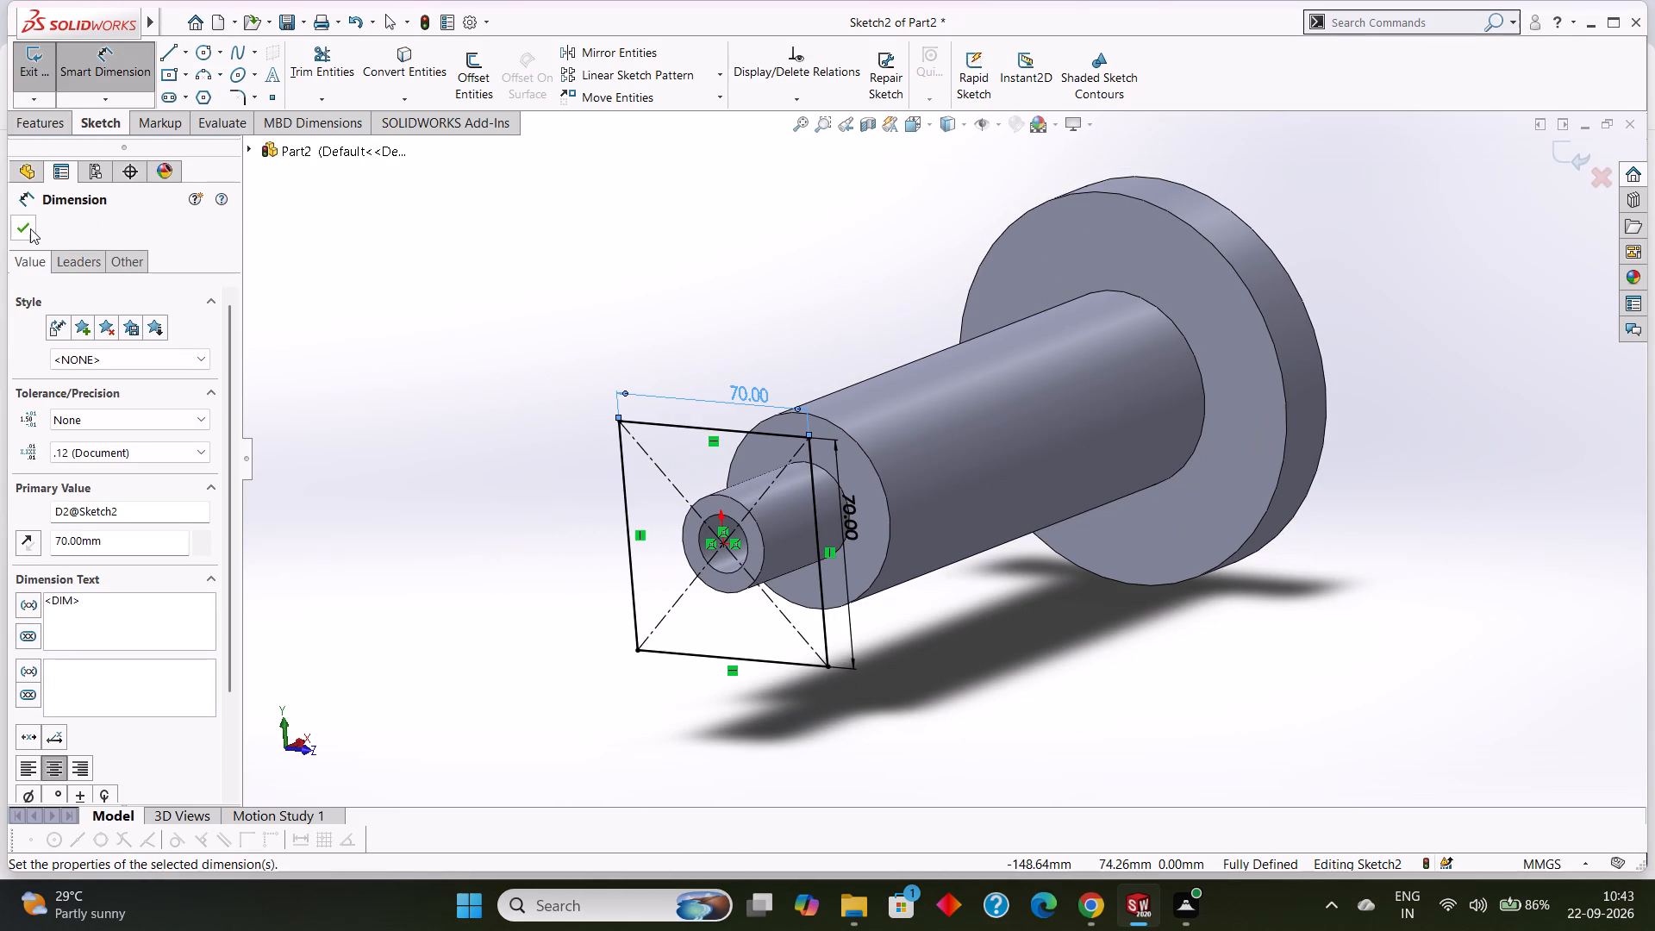
click(30, 228)
Extrude the square sketch as a blind Boss-Extrude 10 mm outward from the small end face, merged with the body.
click(45, 127)
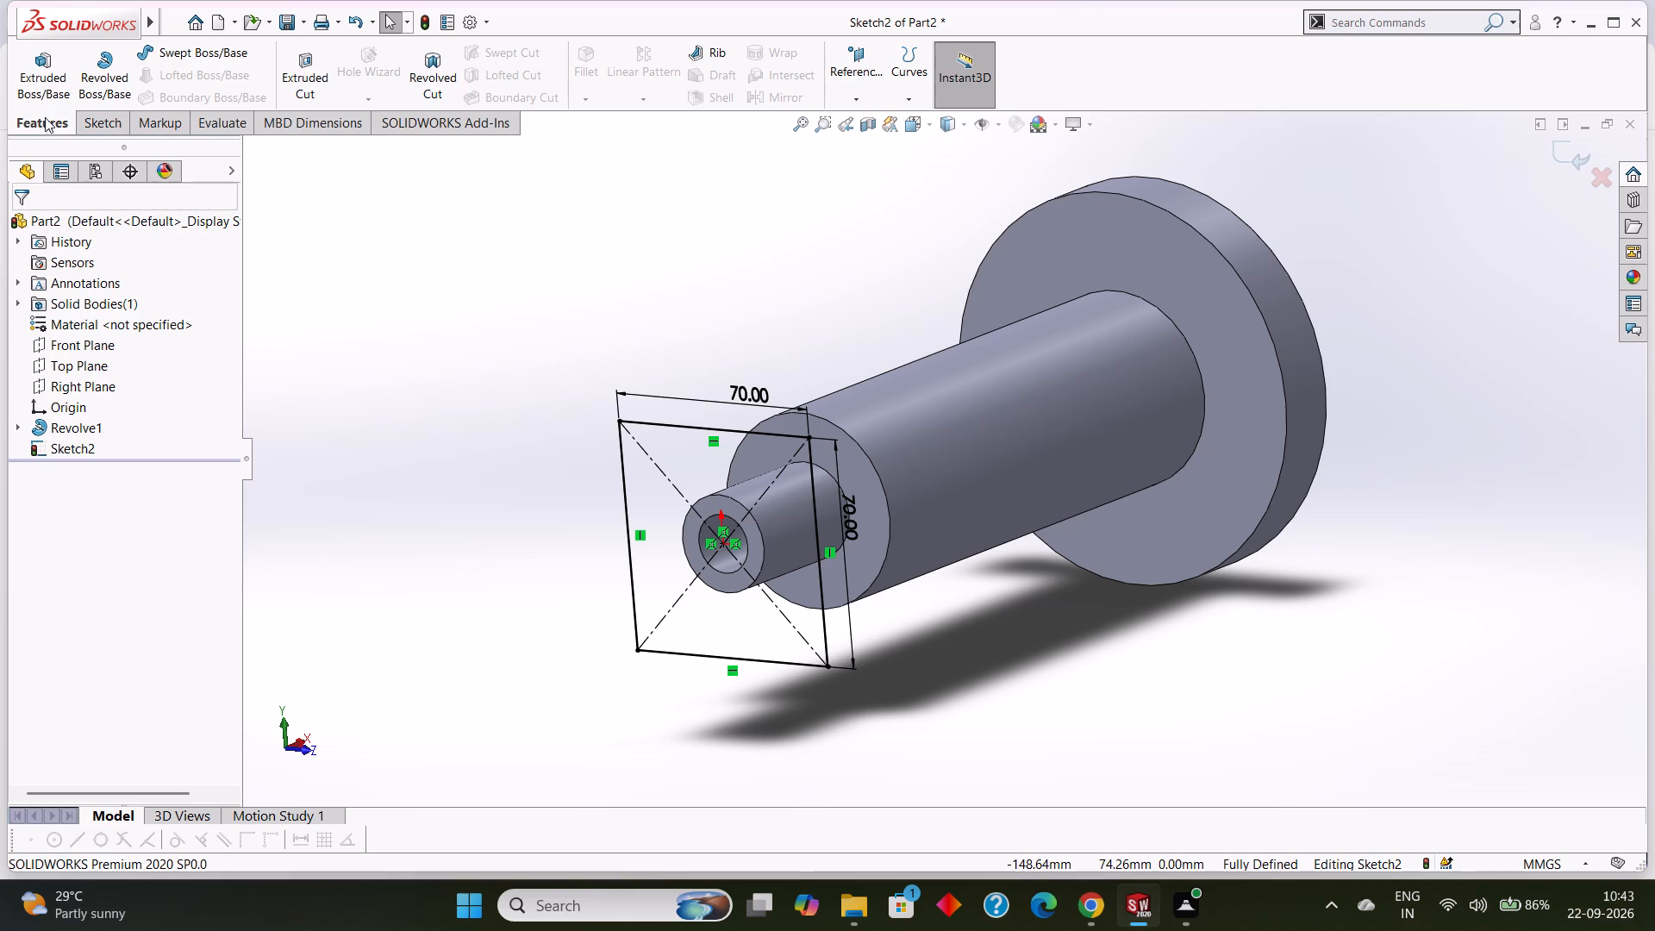
click(50, 78)
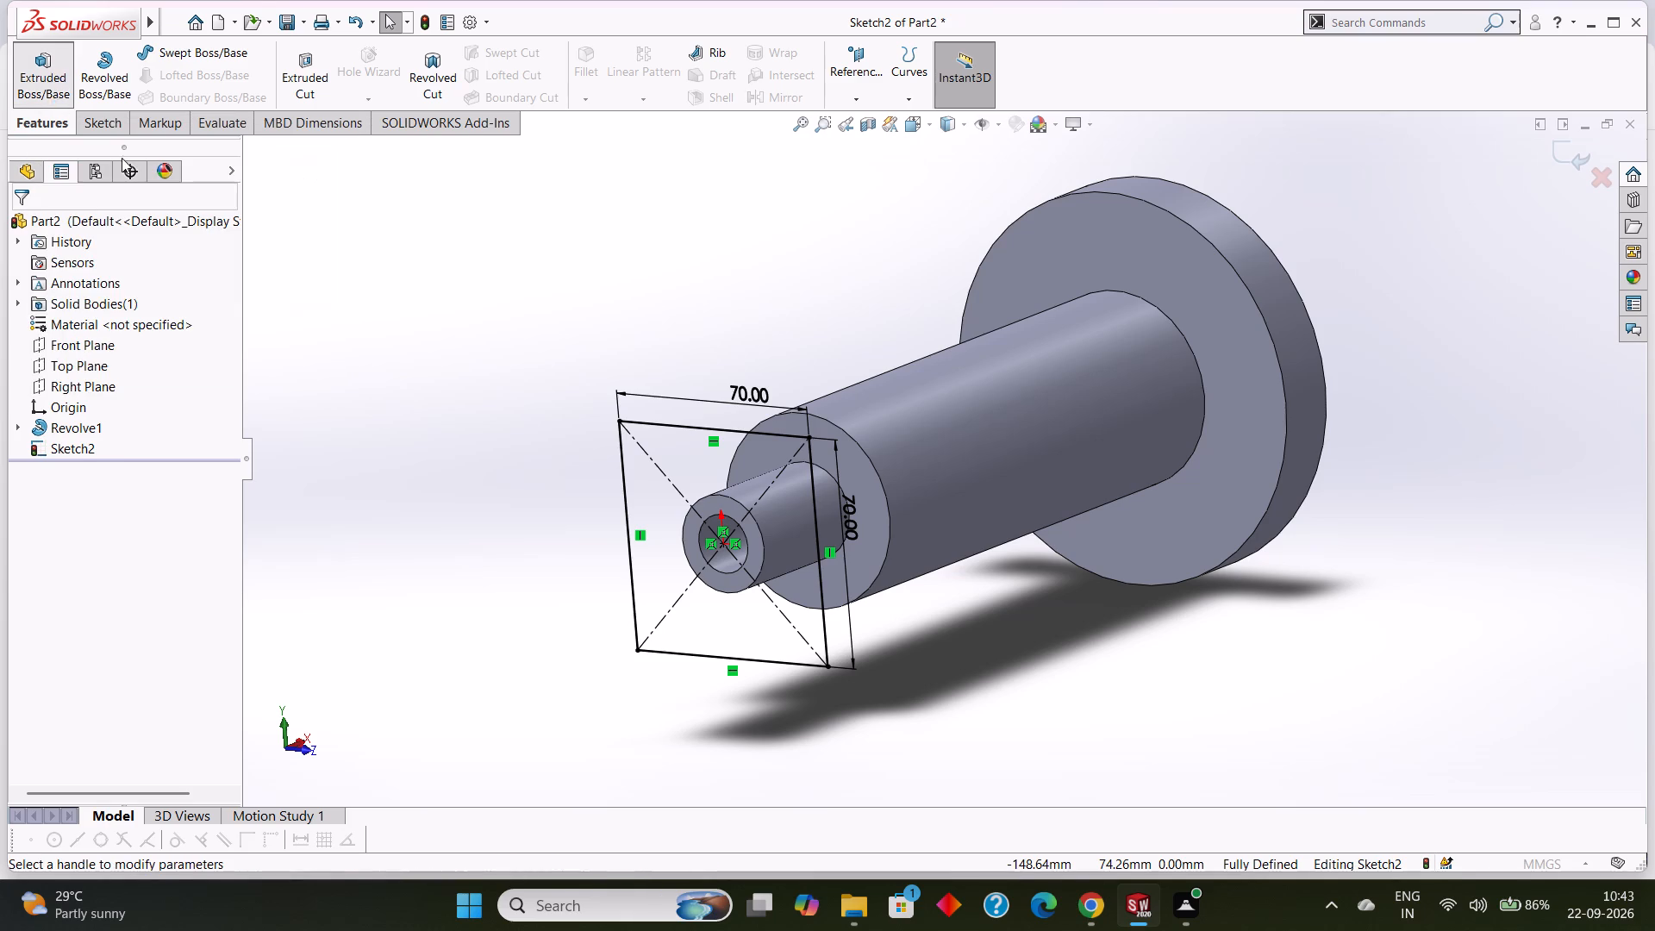
middle_drag(551, 256, 472, 318)
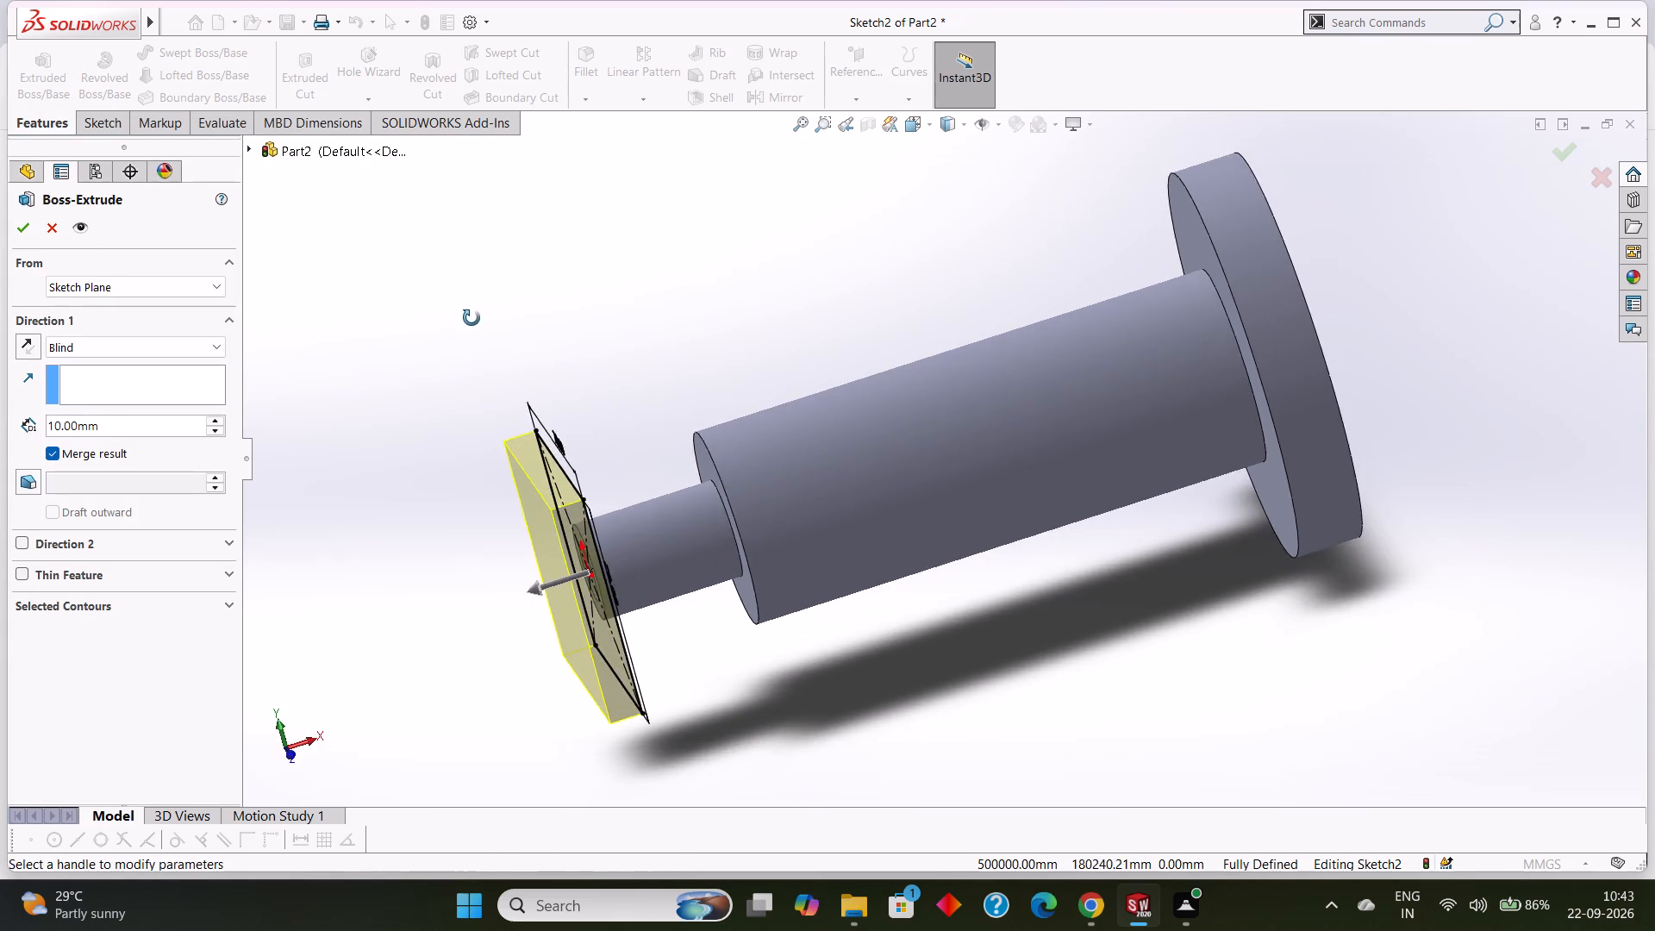
middle_drag(472, 318, 528, 281)
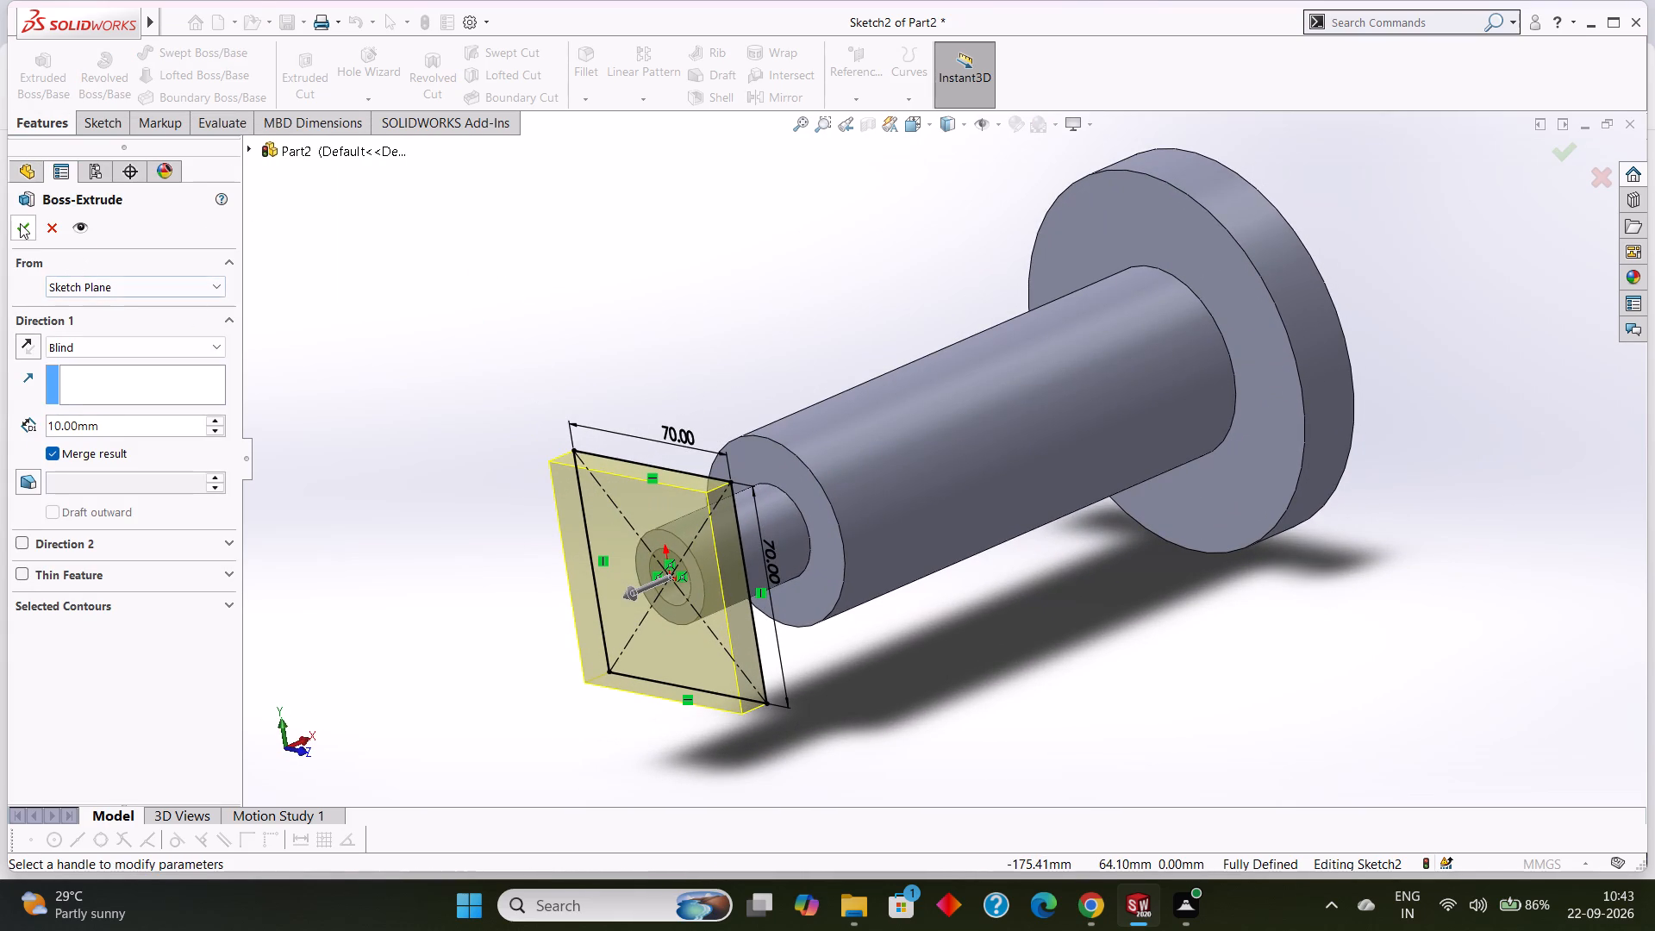
click(20, 223)
click(447, 284)
Examine the square plate and its junction with the stepped, flanged body from several angles.
middle_drag(459, 284, 527, 285)
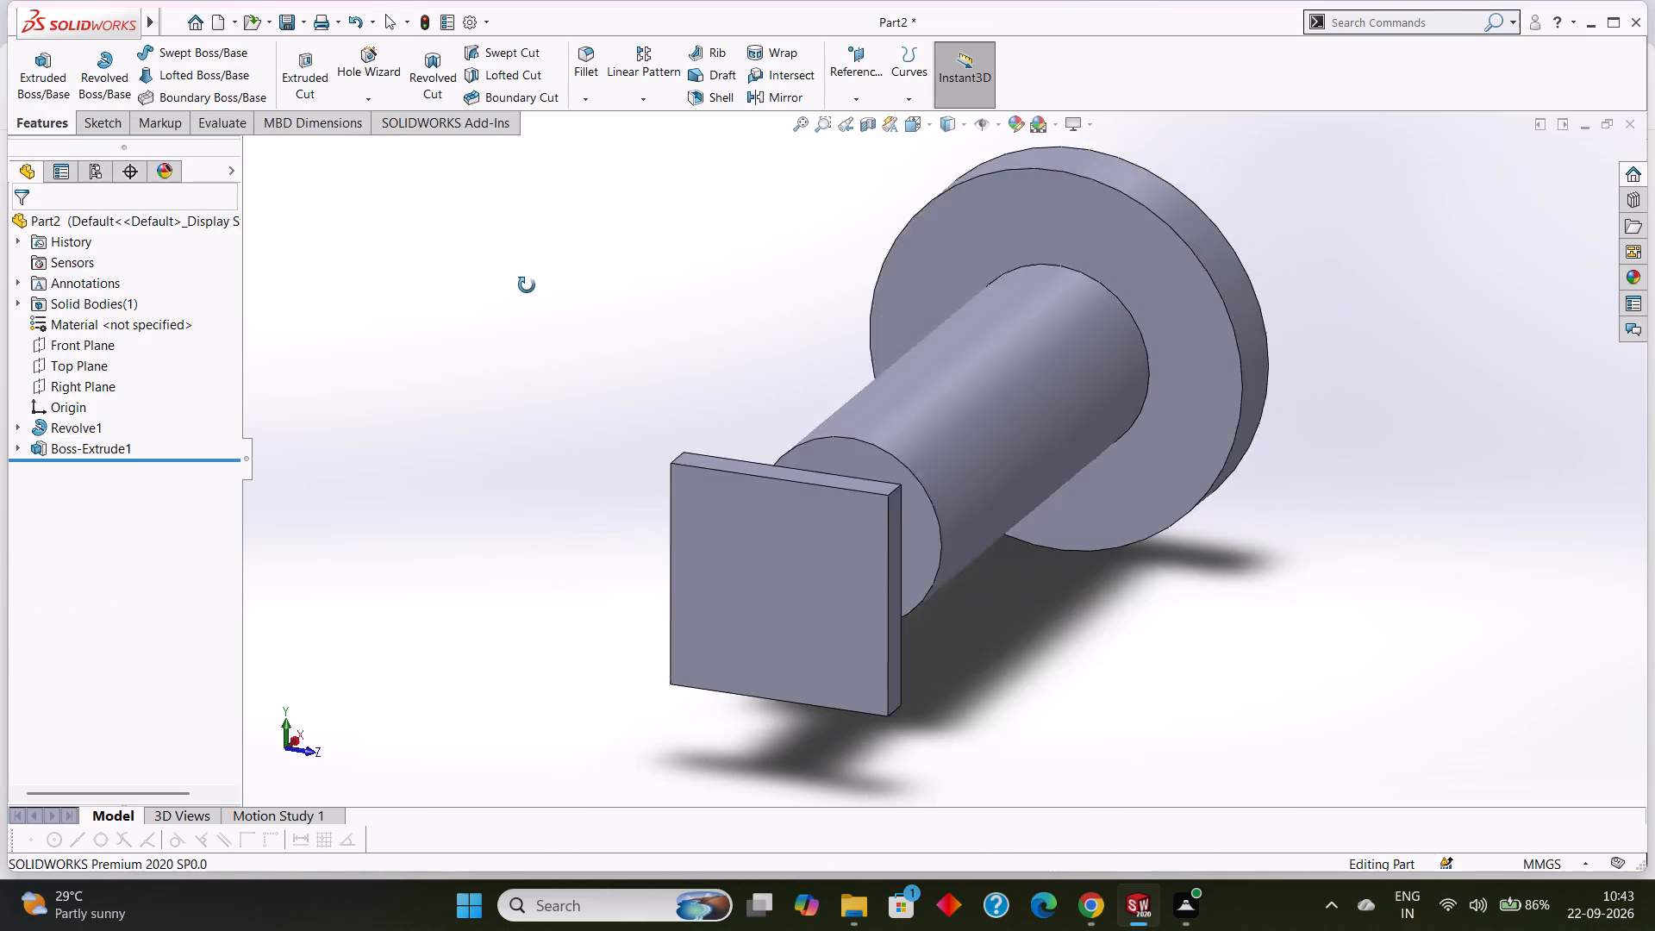
middle_drag(527, 285, 528, 249)
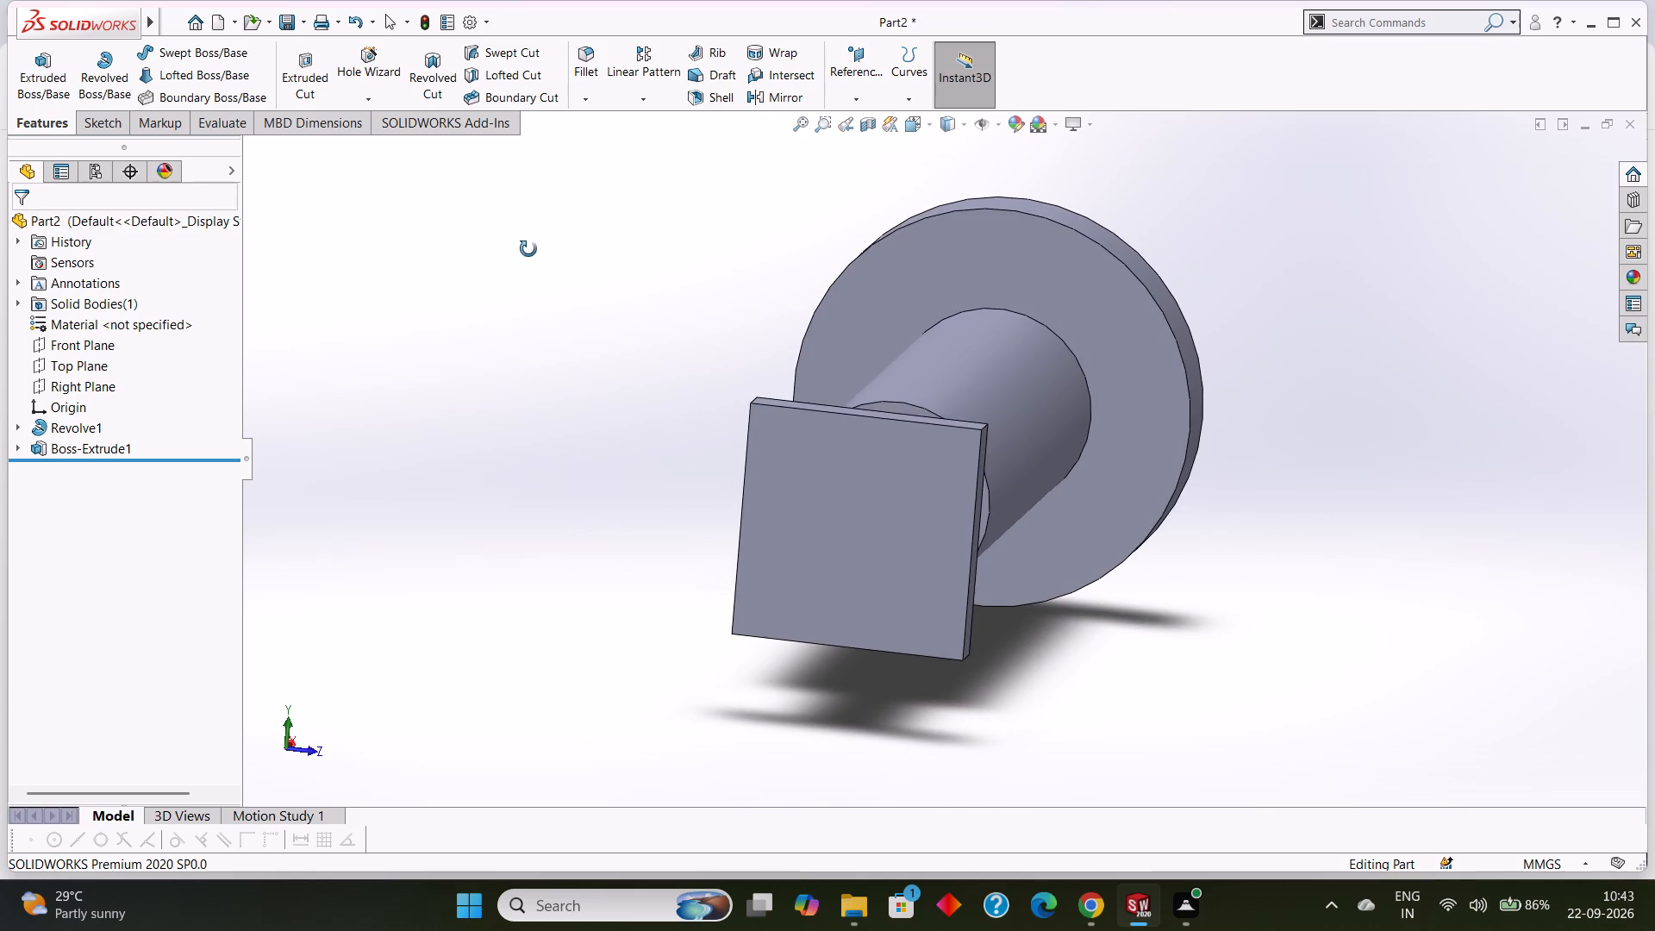
middle_drag(528, 249, 530, 237)
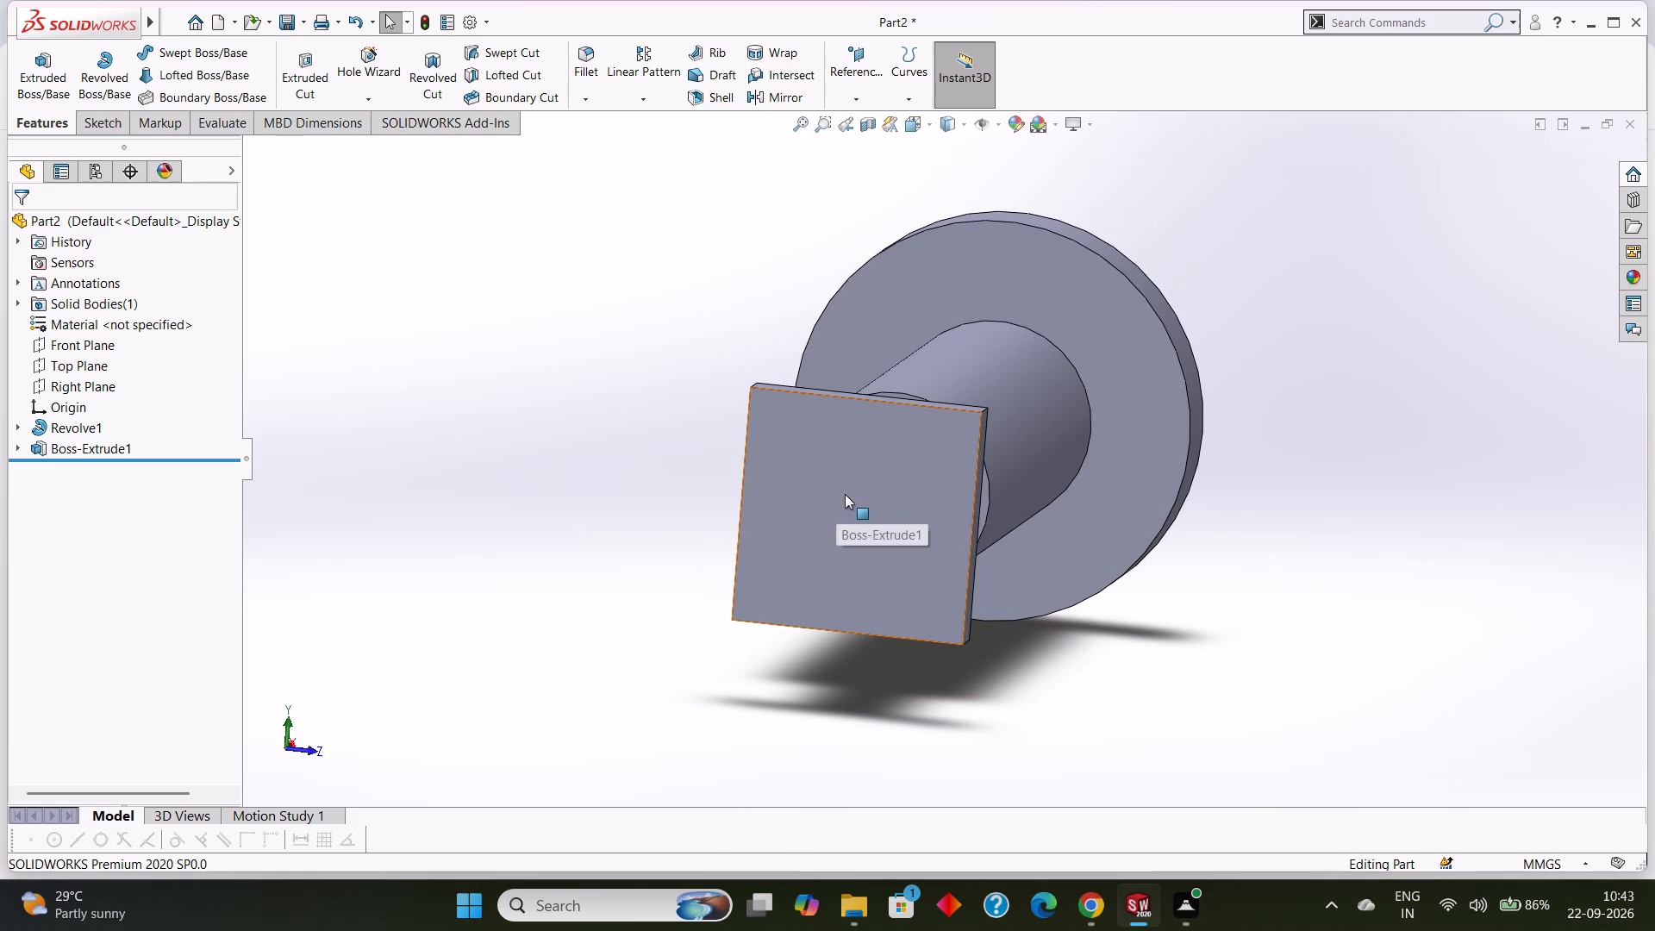
middle_drag(1441, 396, 1409, 428)
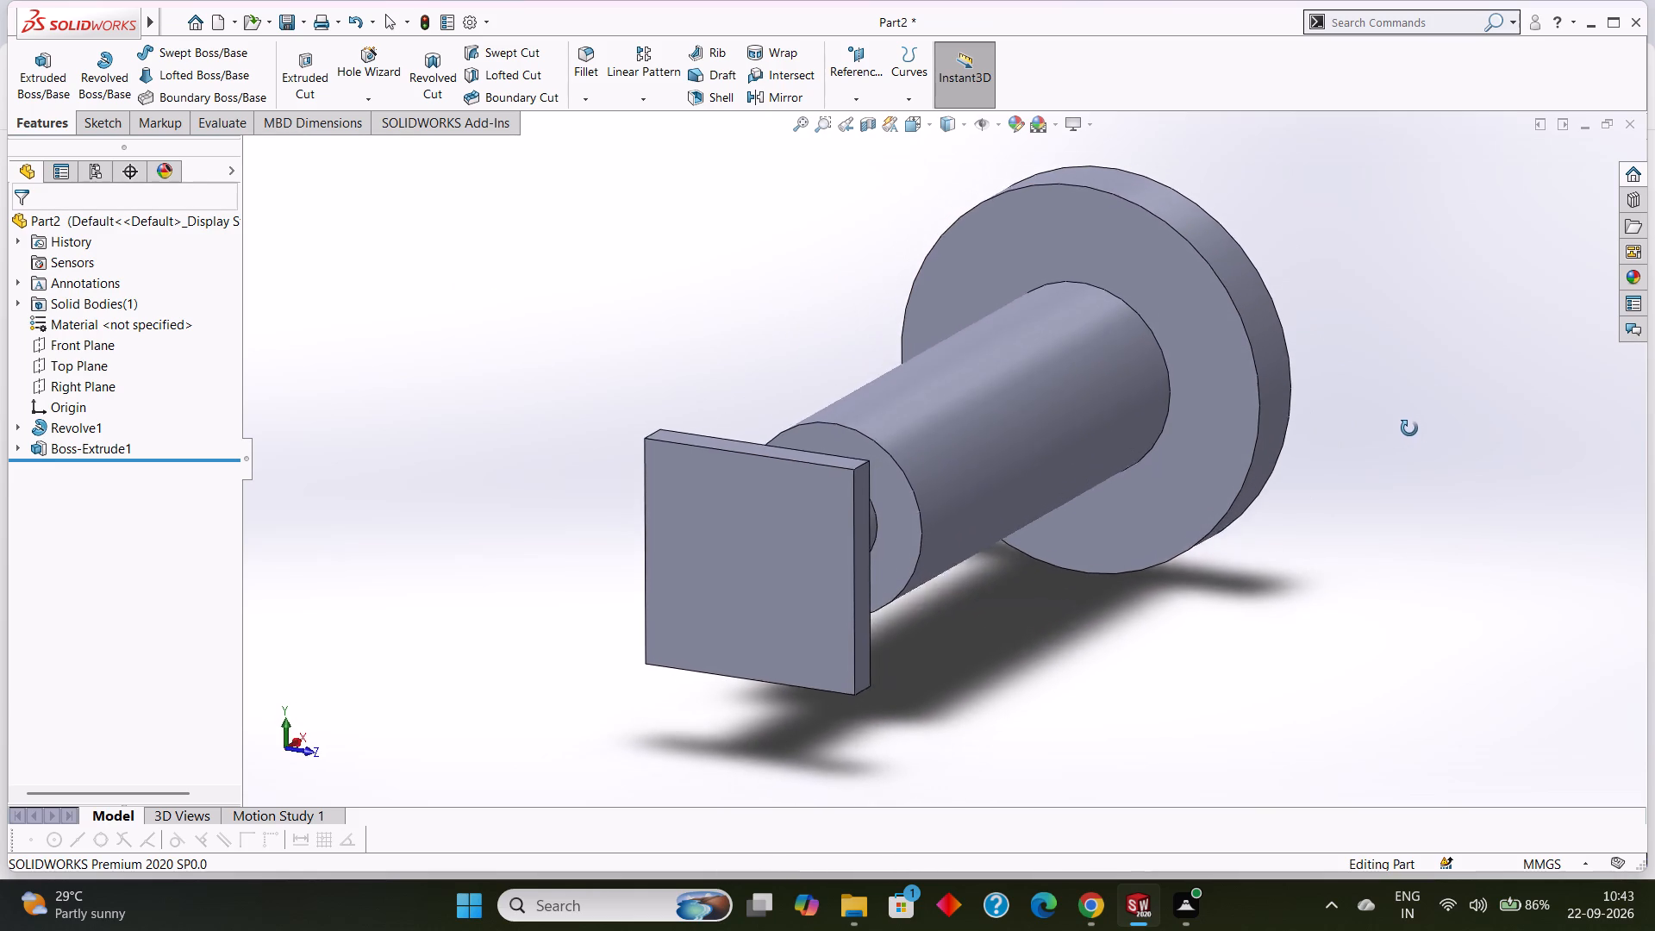
middle_drag(1409, 428, 1387, 411)
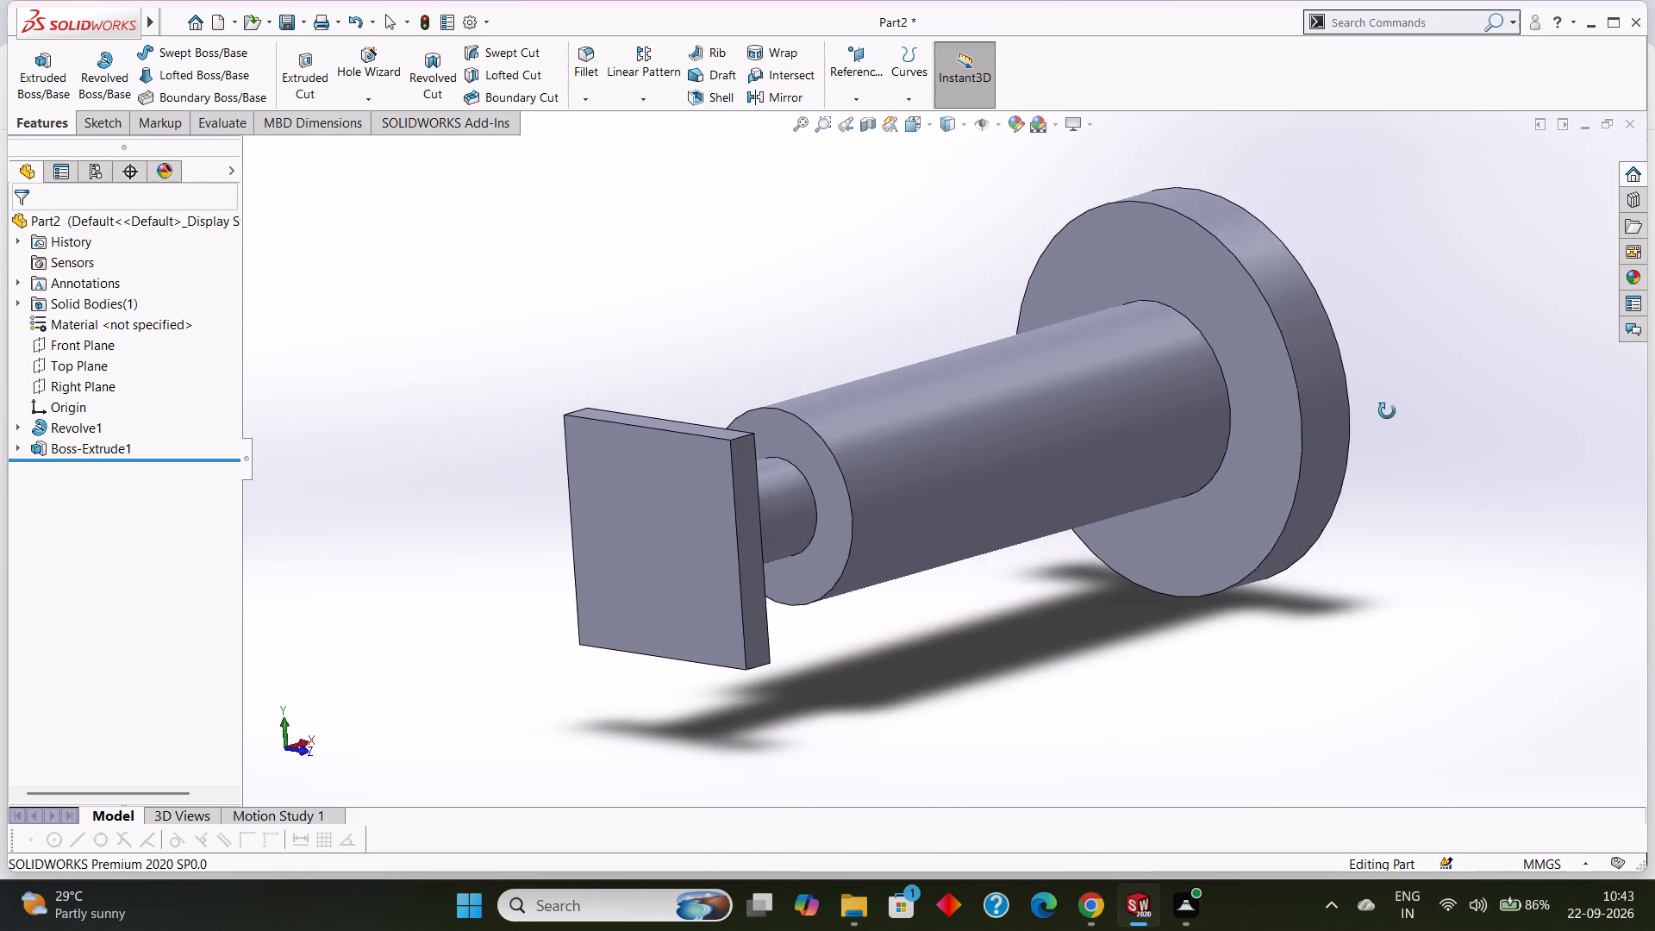
middle_drag(1387, 411, 1420, 428)
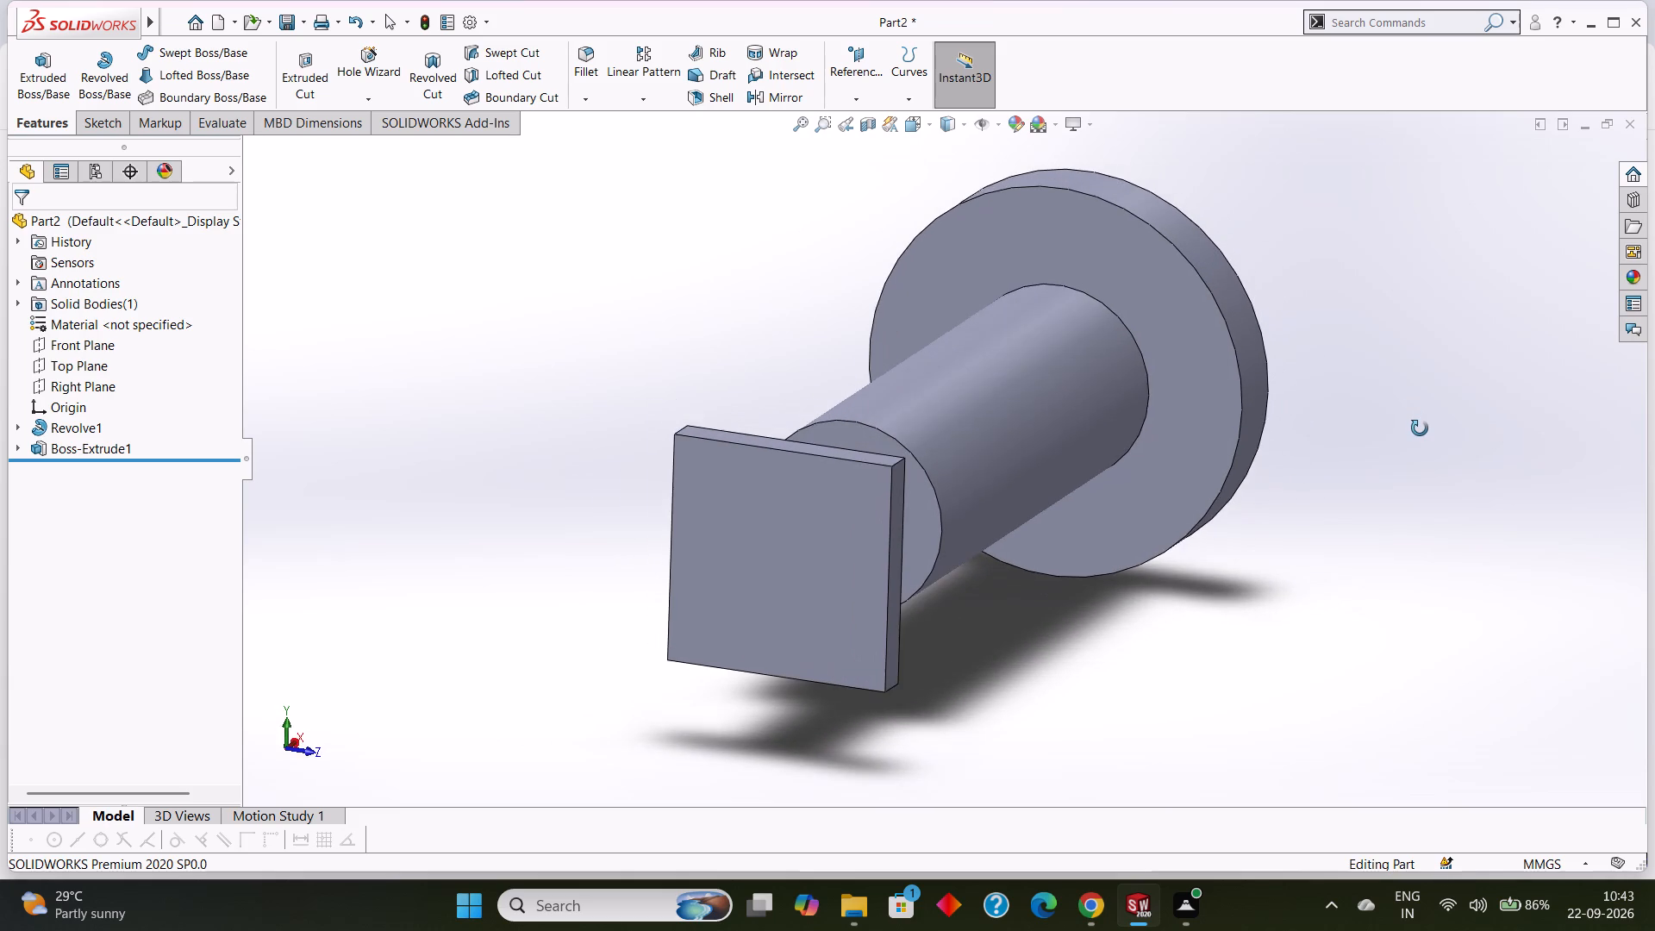
middle_drag(1420, 428, 1446, 425)
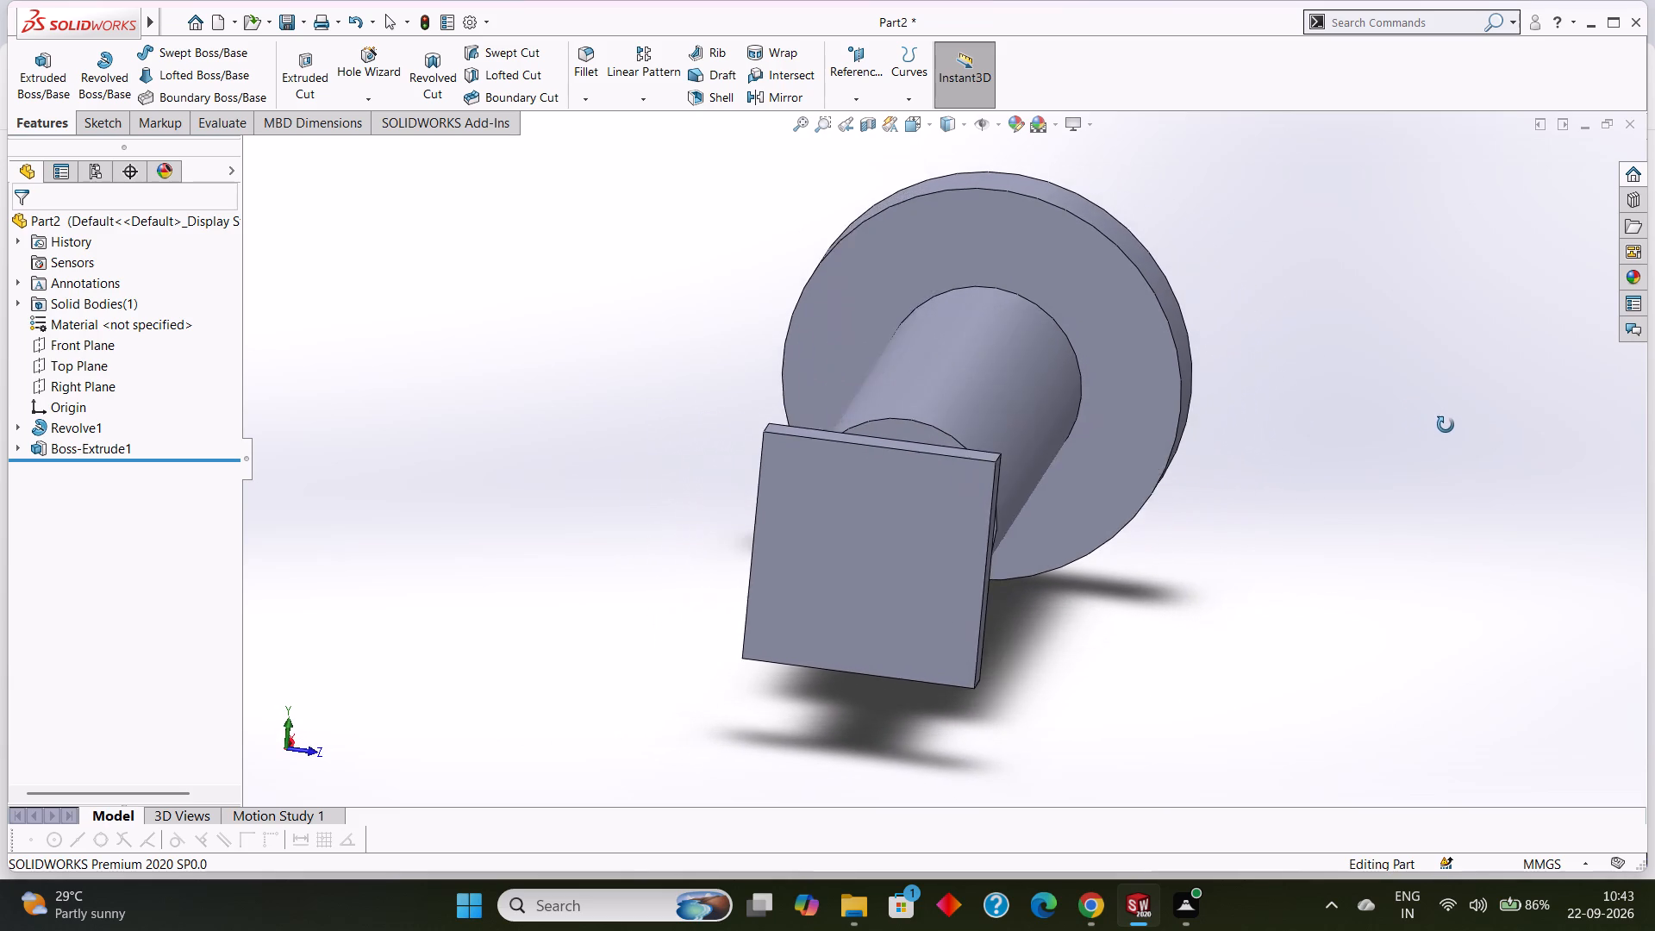
middle_drag(1446, 425, 1430, 433)
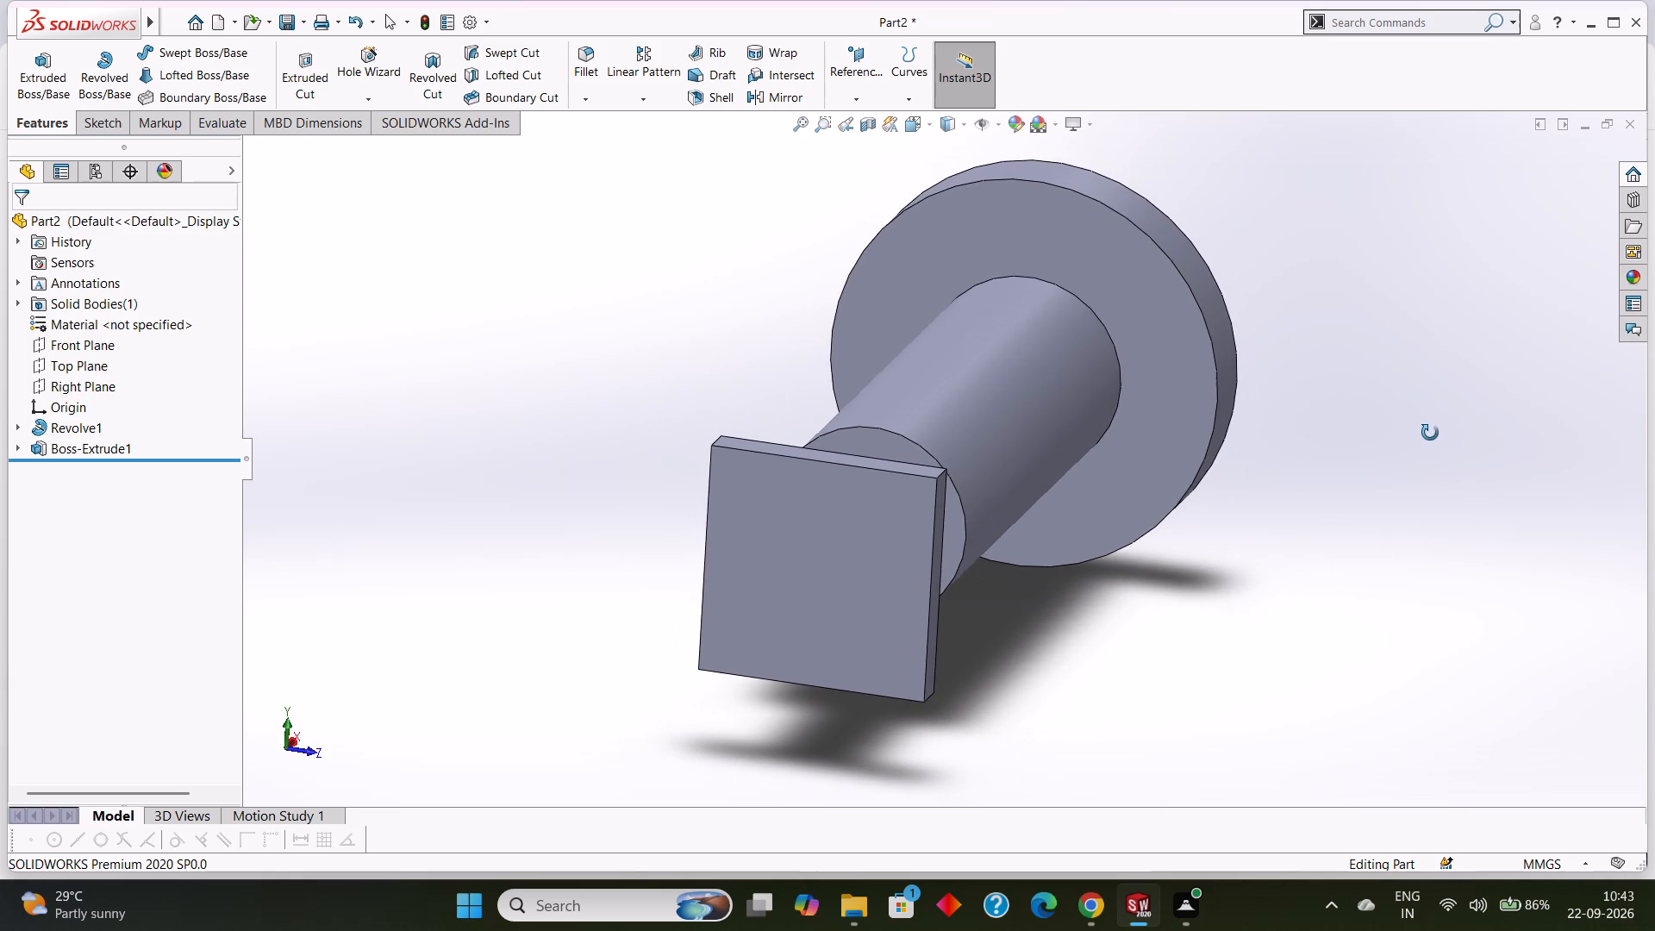
middle_drag(1430, 433, 1408, 444)
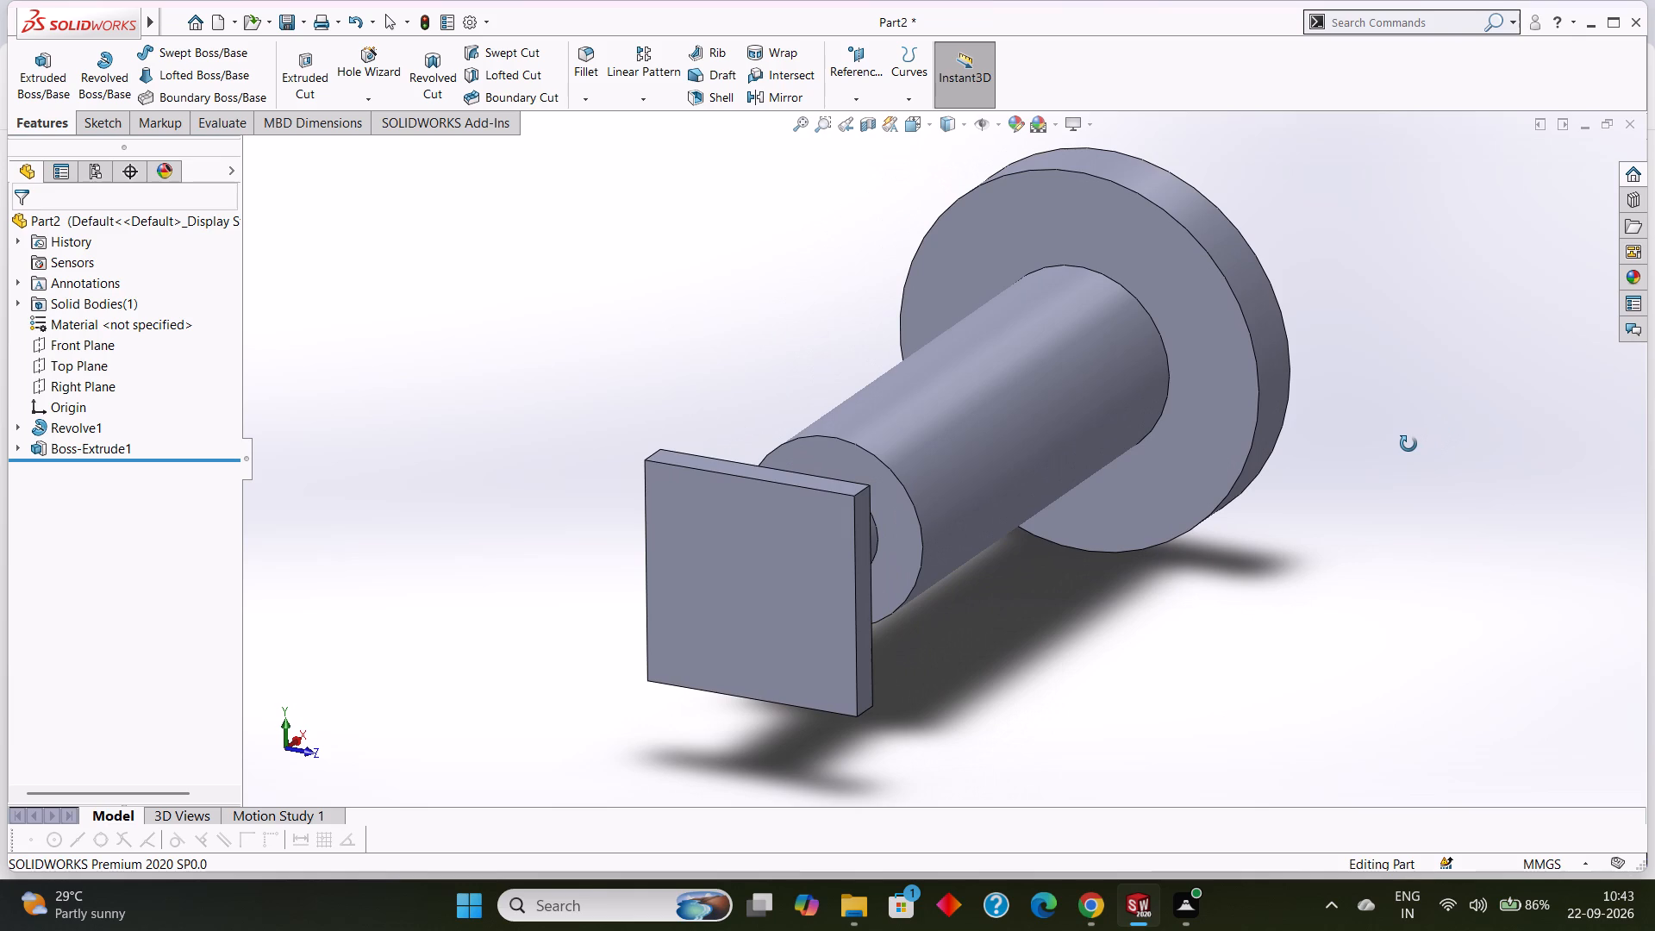
middle_drag(1408, 444, 1408, 445)
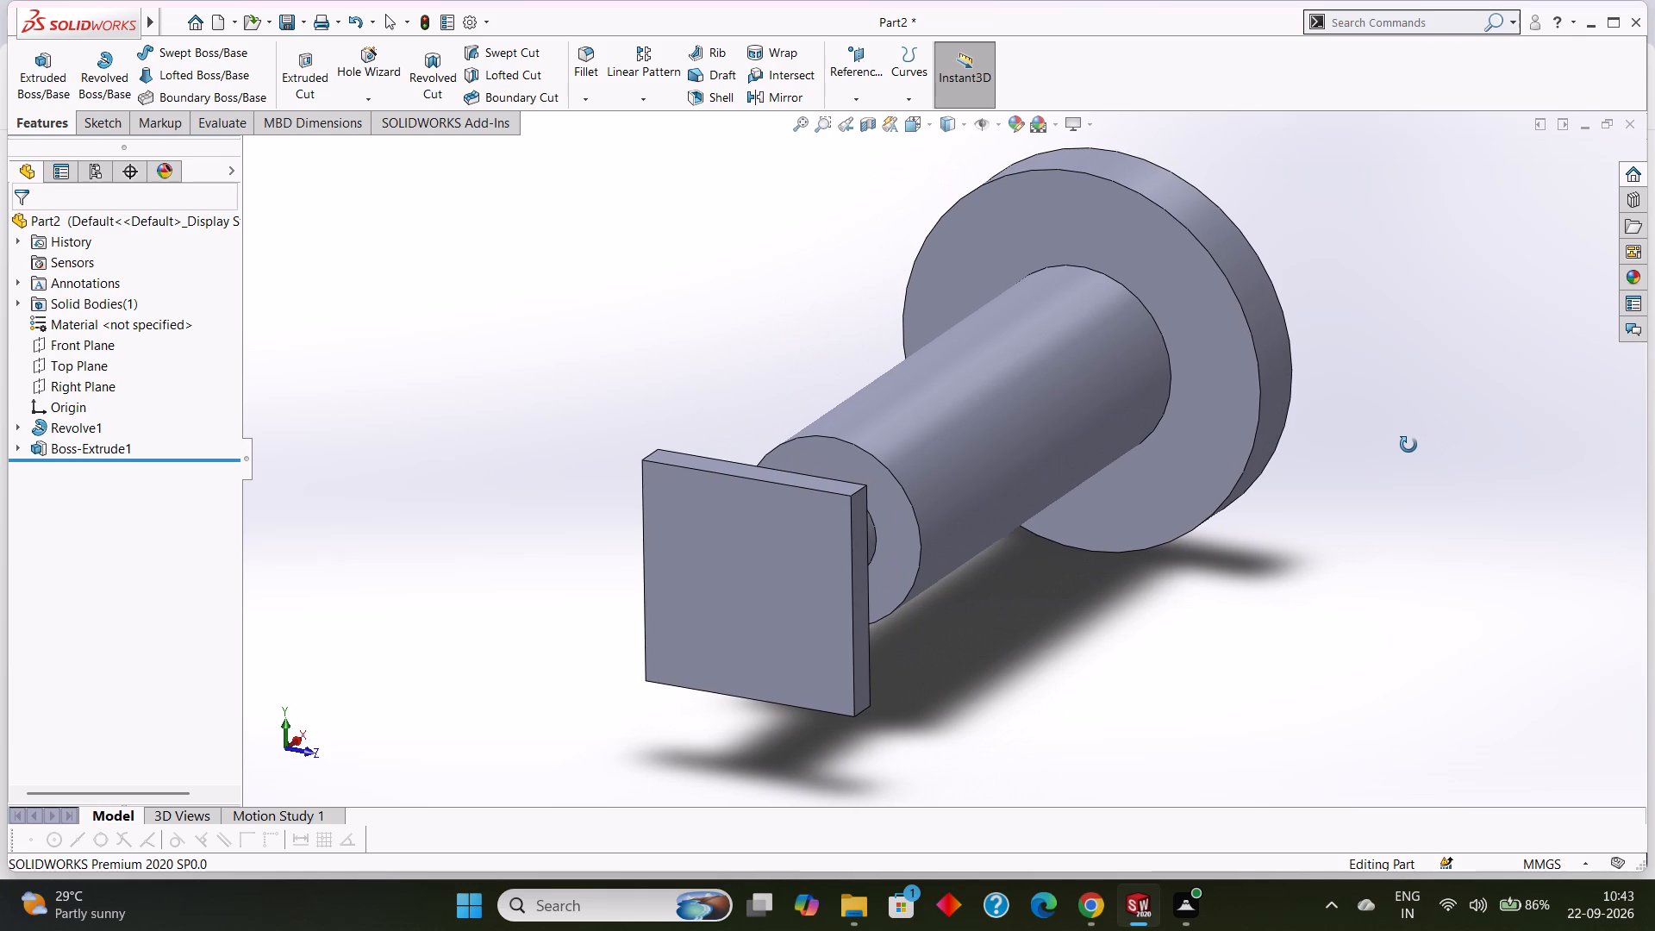
middle_drag(1408, 445, 1409, 447)
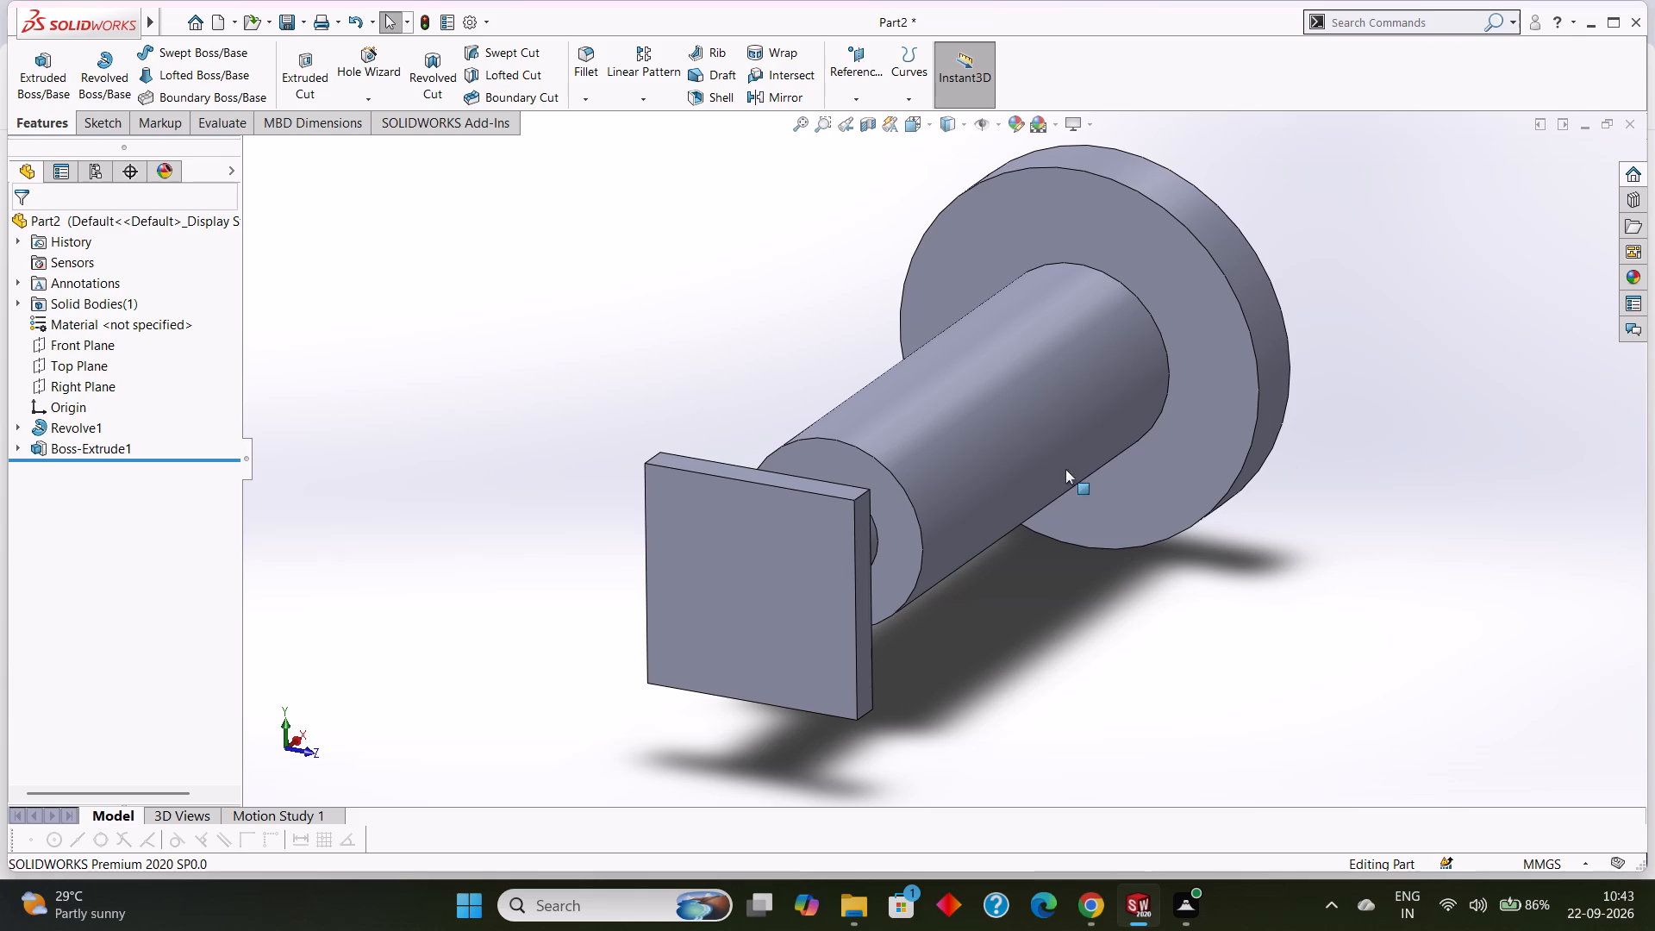
Fillet the square plate's four short corner edges with a symmetric 10 mm radius and circular profile.
click(590, 99)
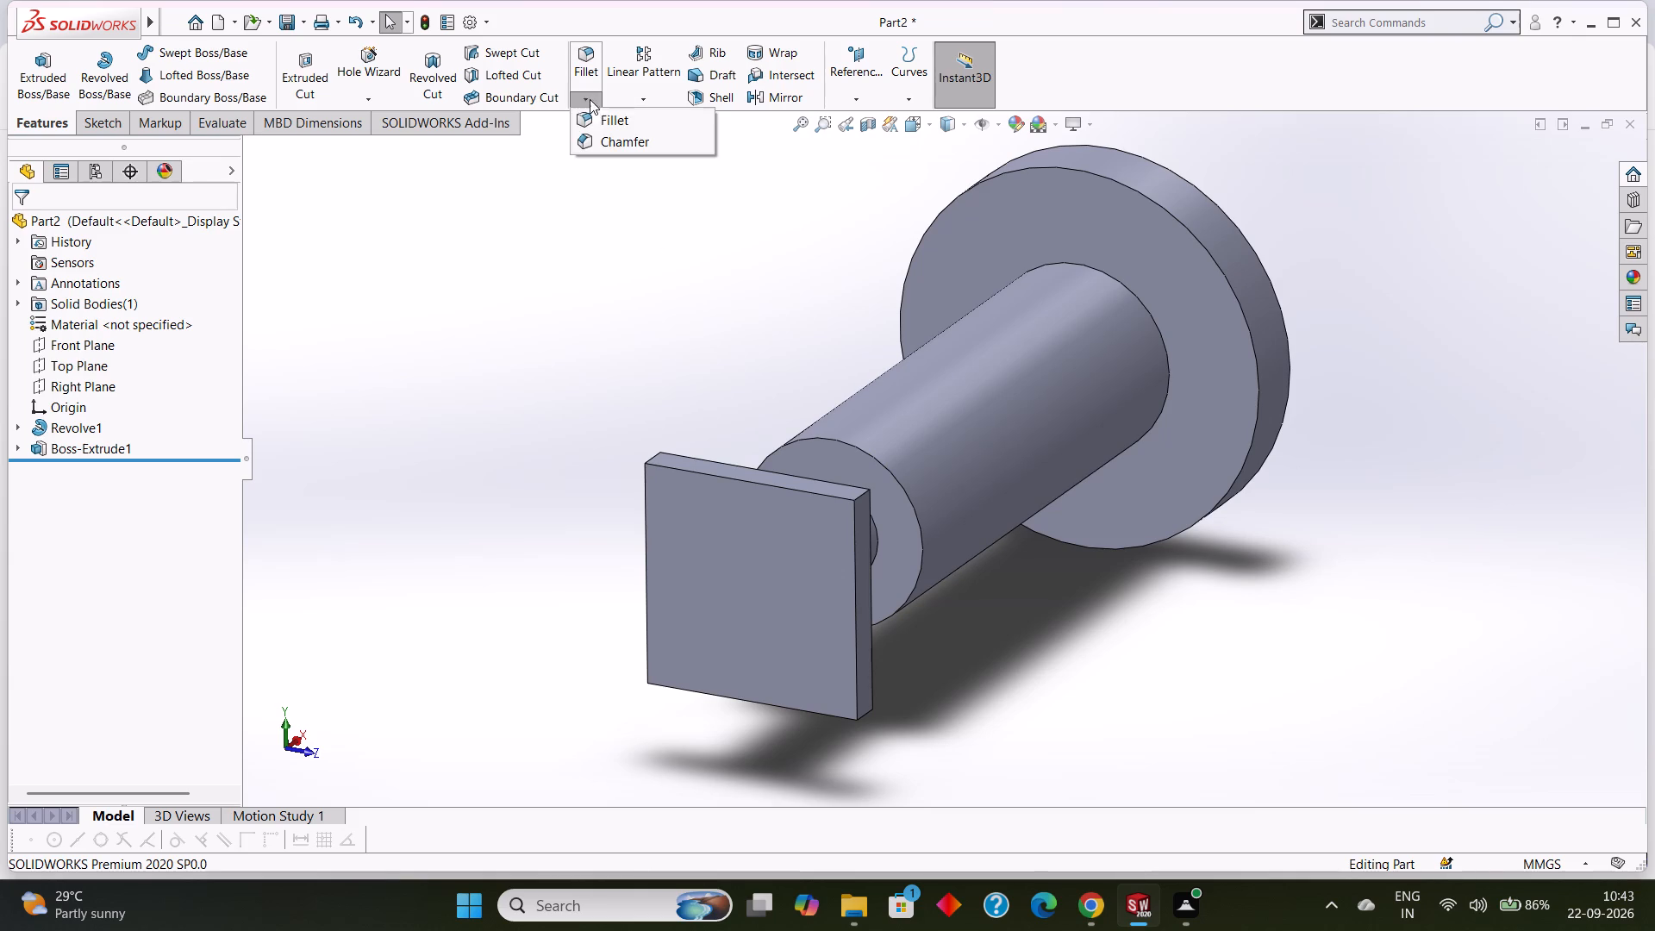
click(603, 120)
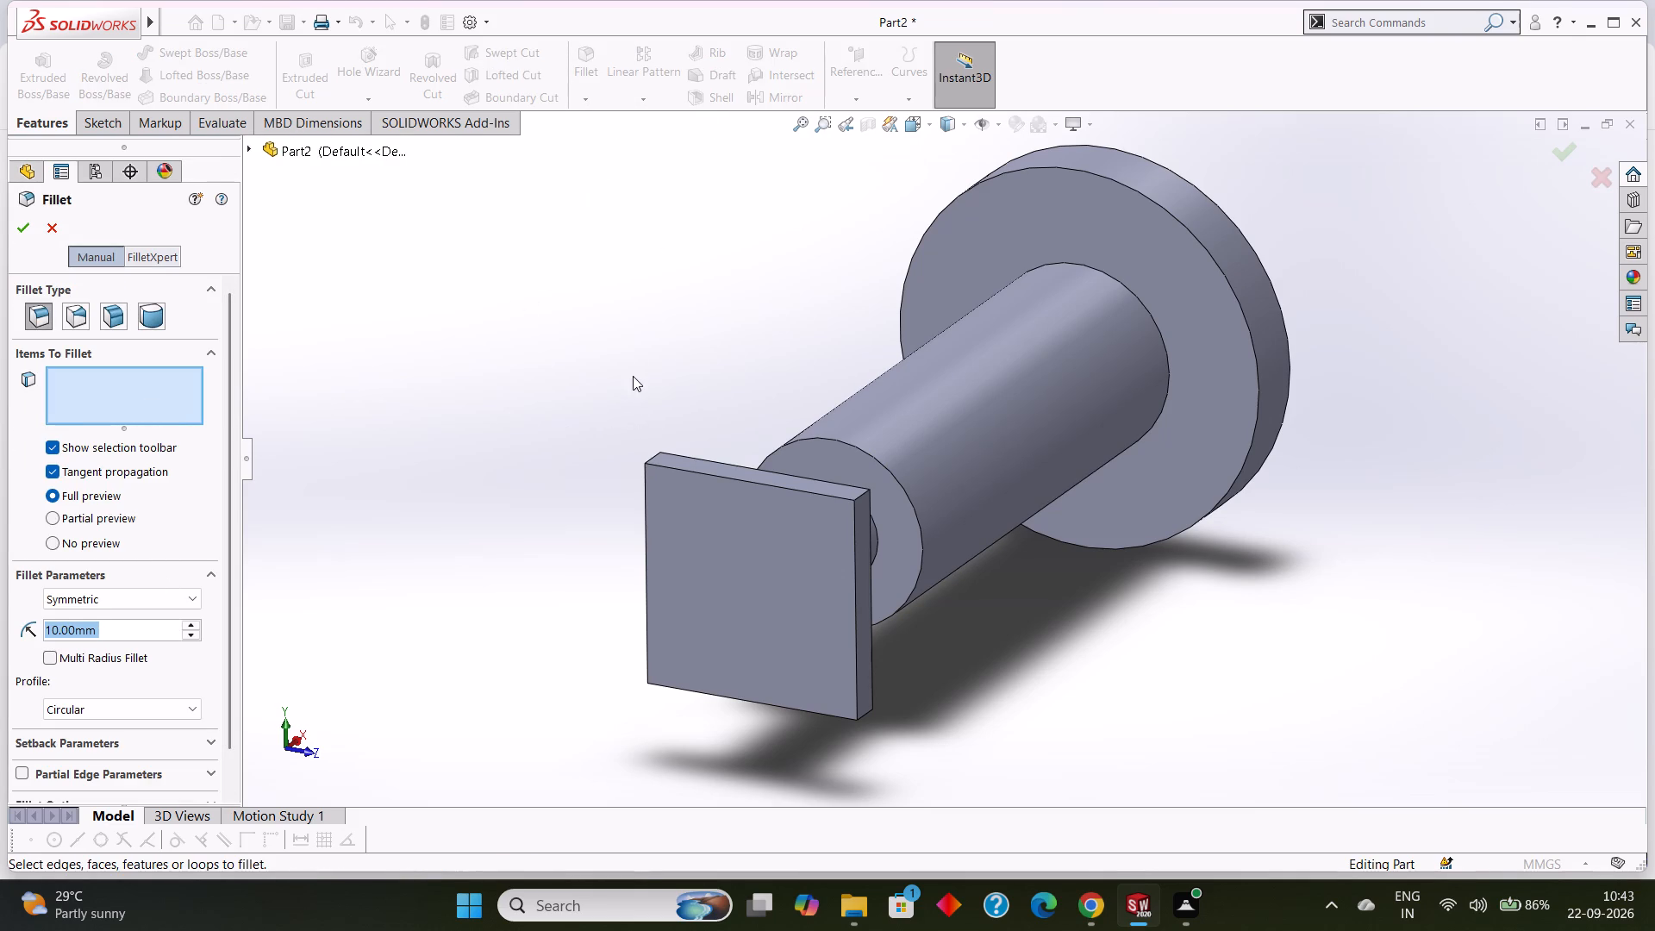
middle_drag(633, 366, 654, 358)
scroll(703, 442, down, 4)
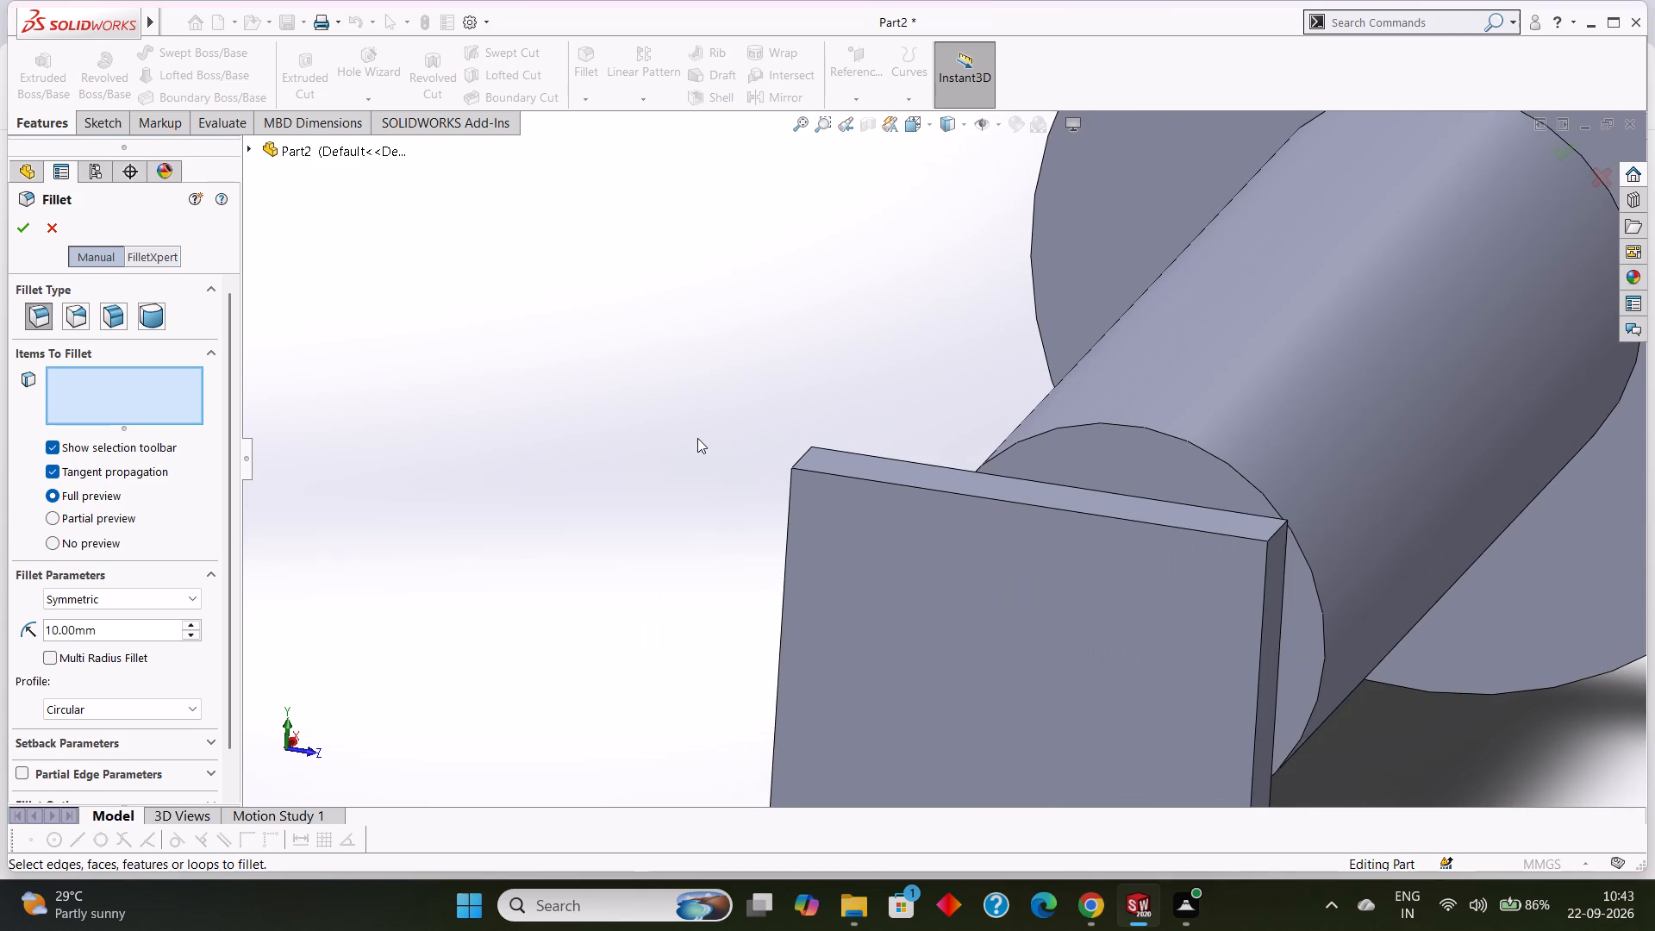
click(797, 462)
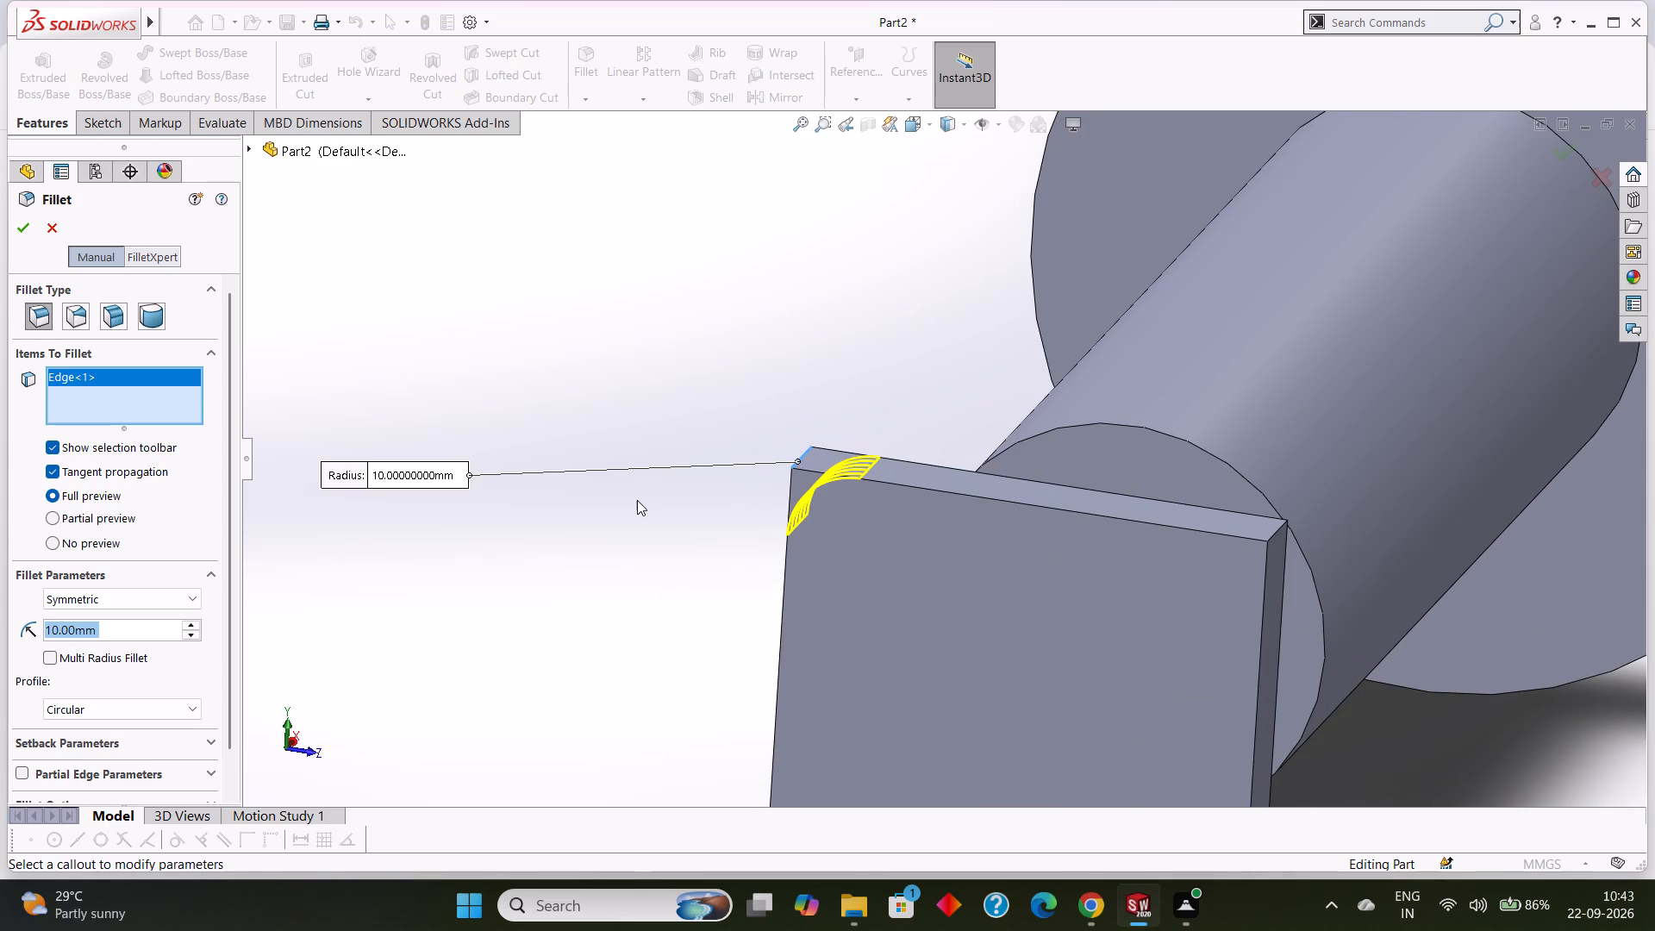
middle_drag(636, 501, 597, 428)
scroll(597, 430, up, 1)
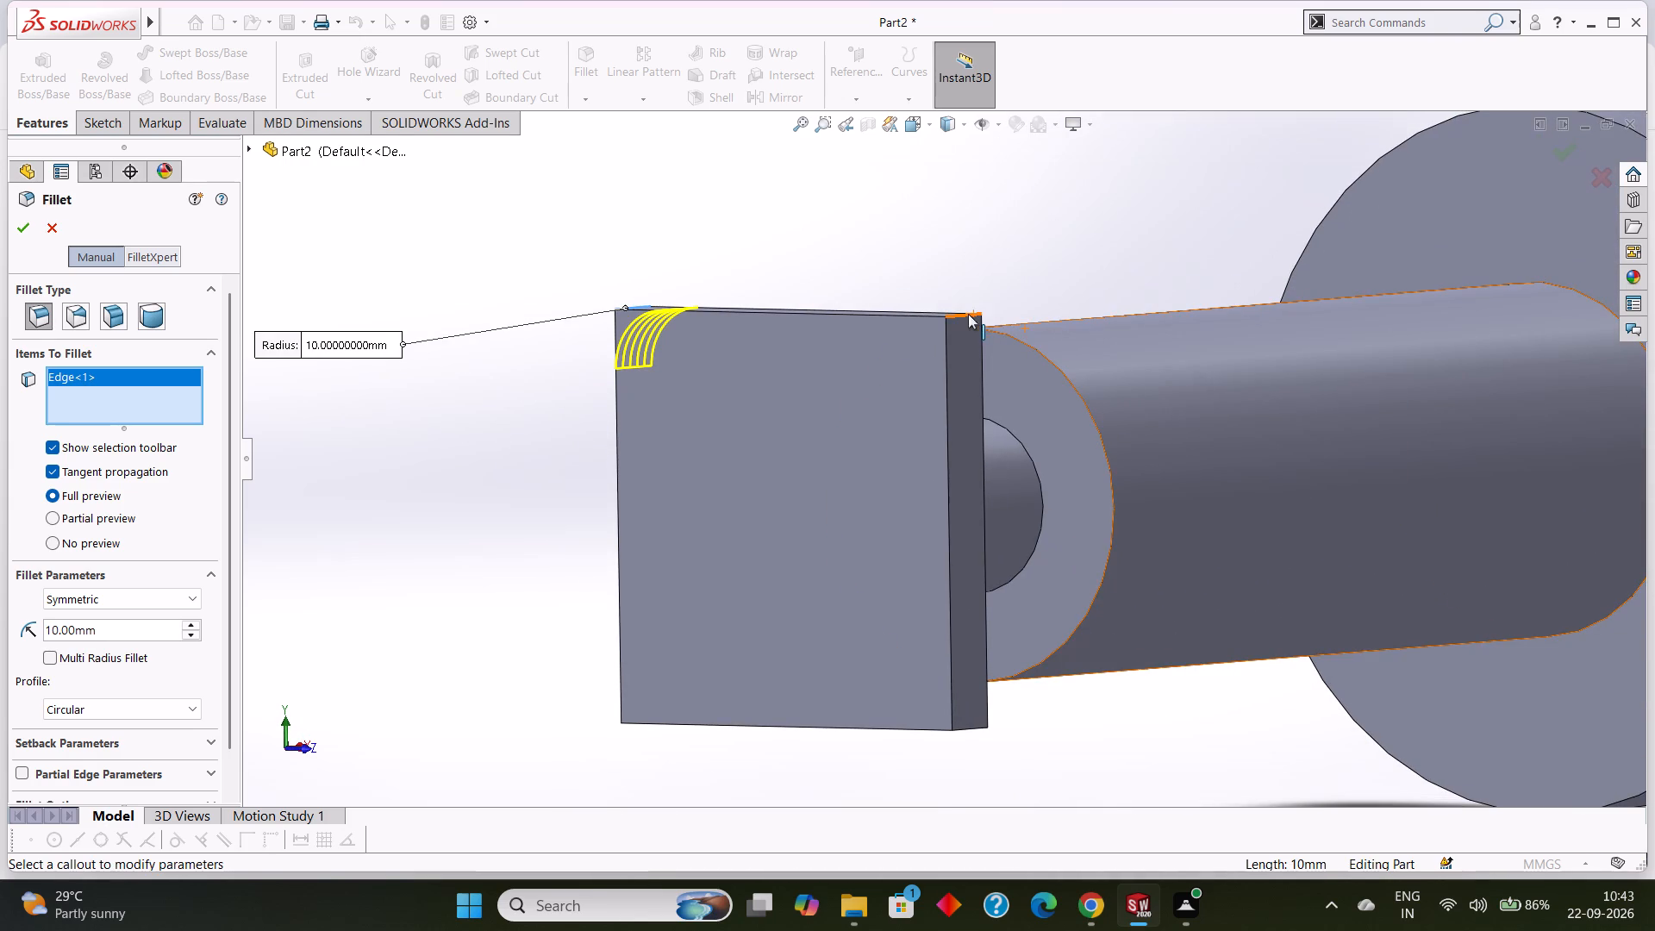
click(967, 314)
middle_drag(1068, 734, 1084, 647)
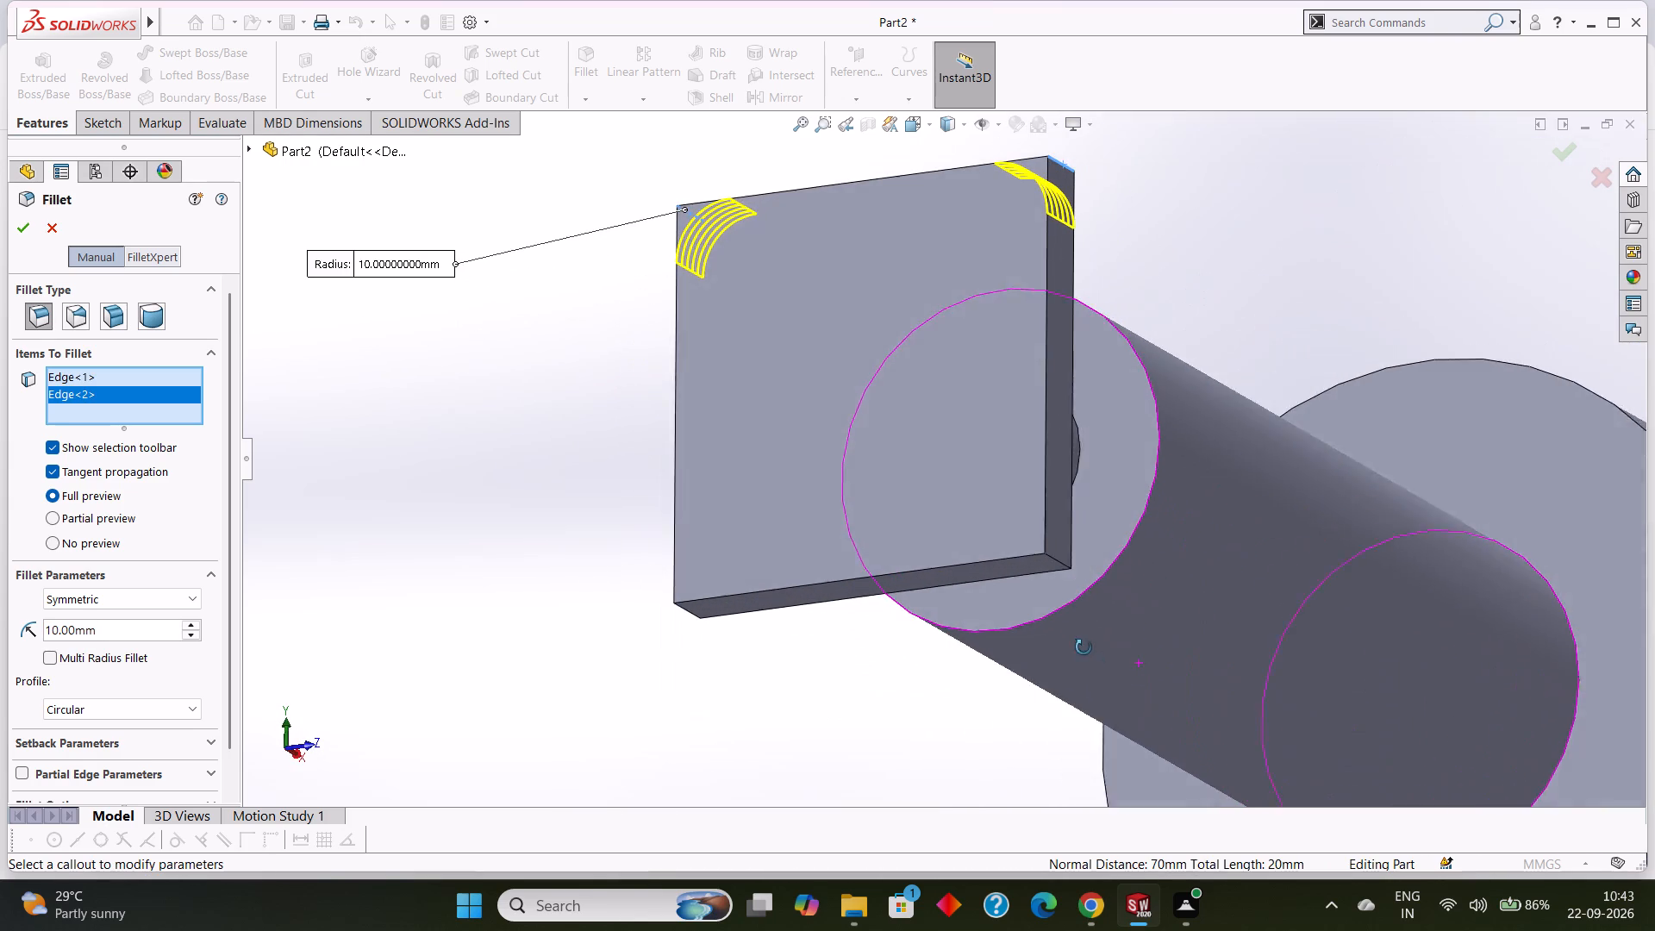
middle_drag(1084, 647, 1082, 647)
click(1035, 553)
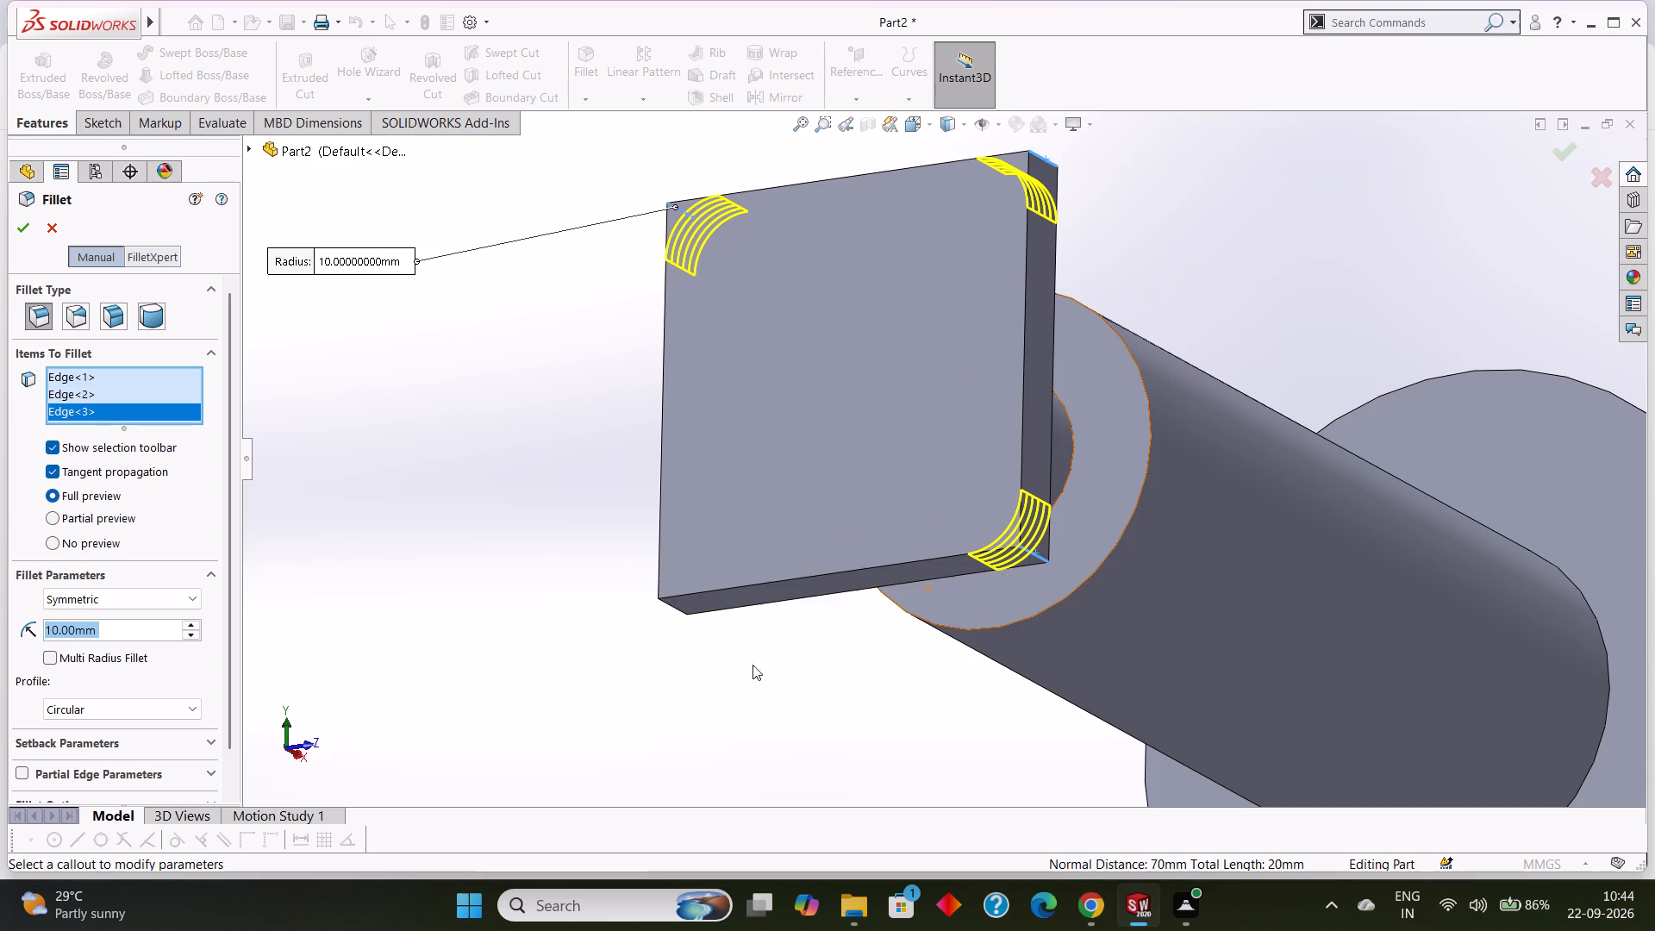
middle_drag(644, 684, 727, 690)
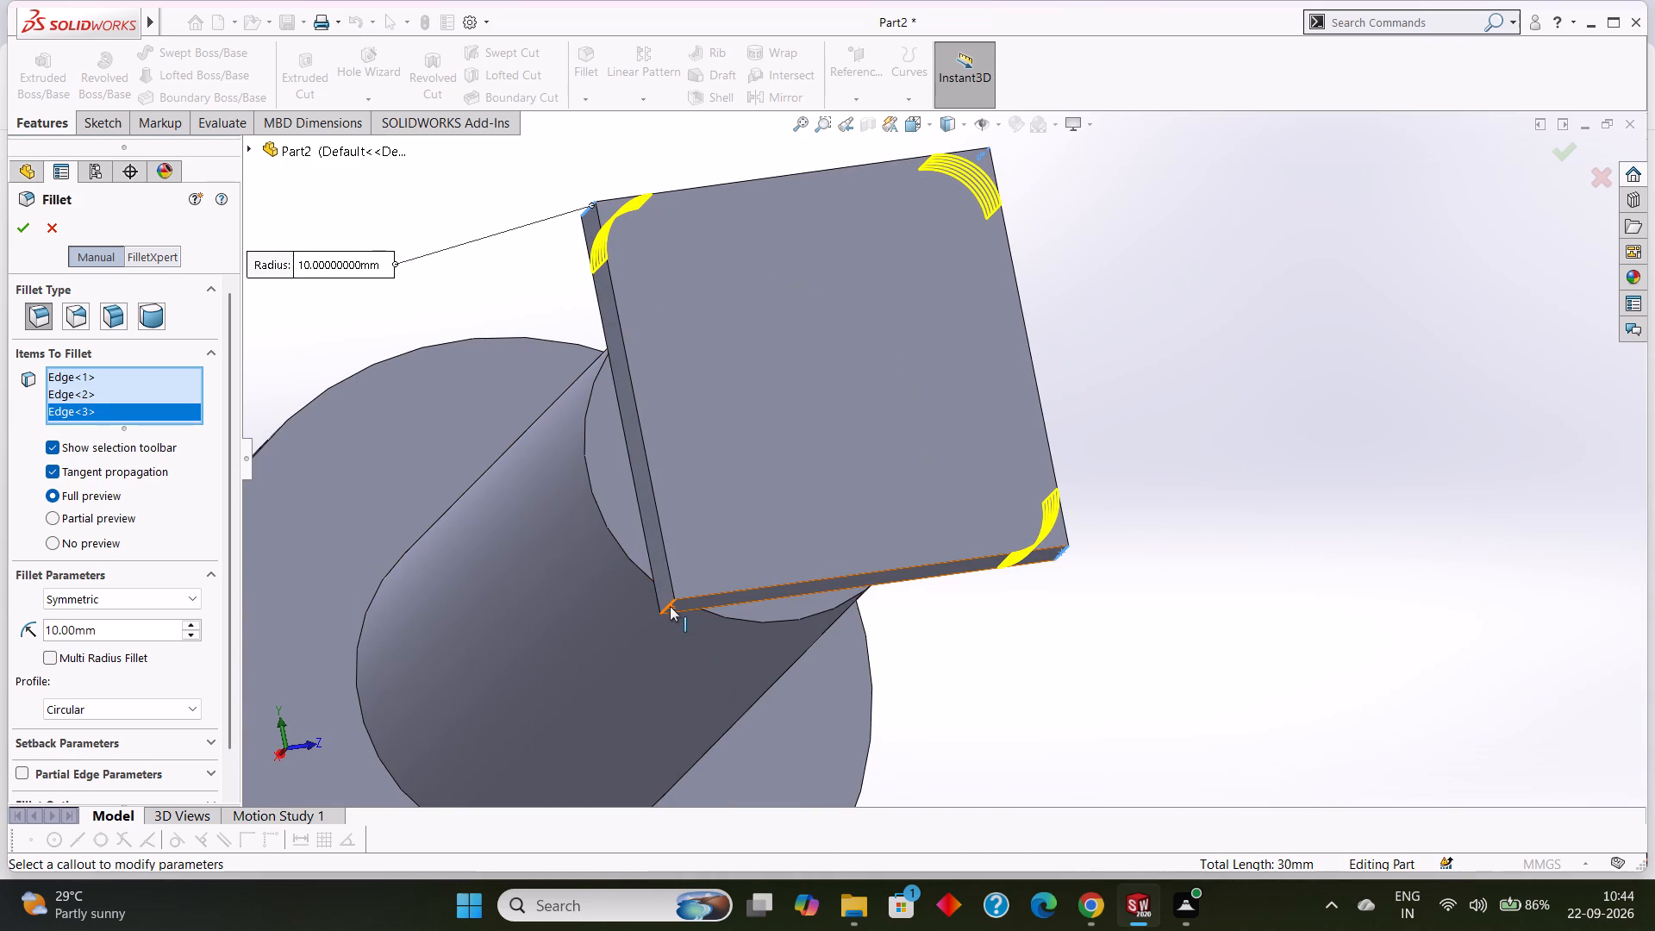
click(668, 604)
middle_drag(1315, 401, 1255, 500)
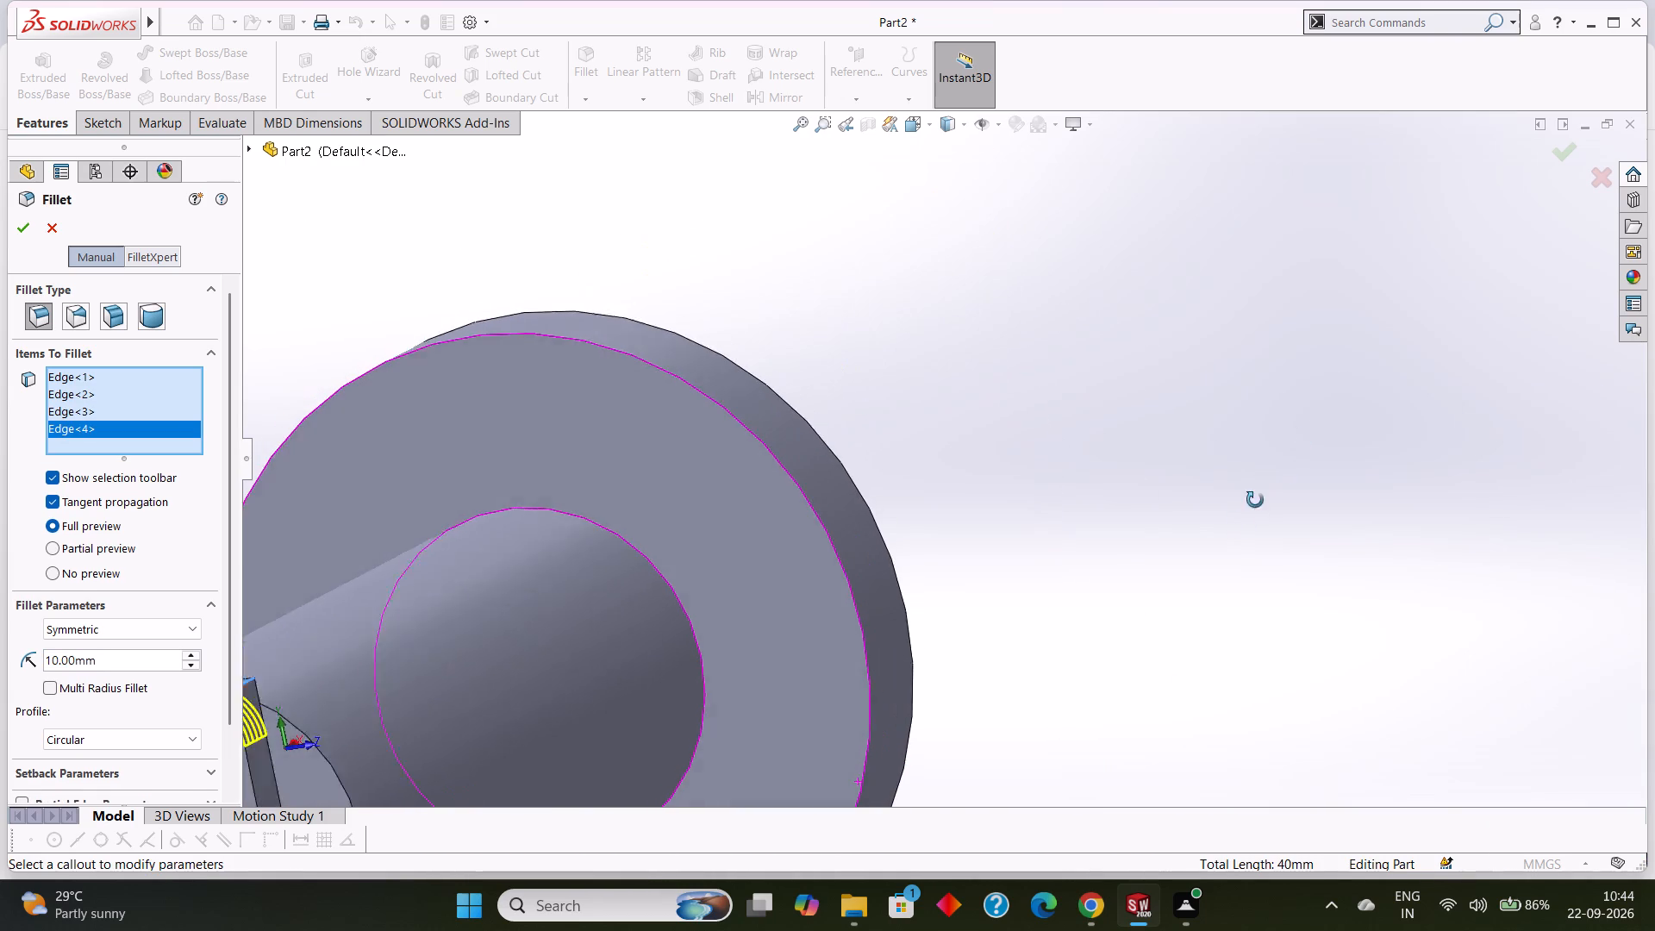
middle_drag(1255, 500, 1257, 497)
scroll(1277, 492, up, 4)
middle_drag(1287, 495, 1267, 524)
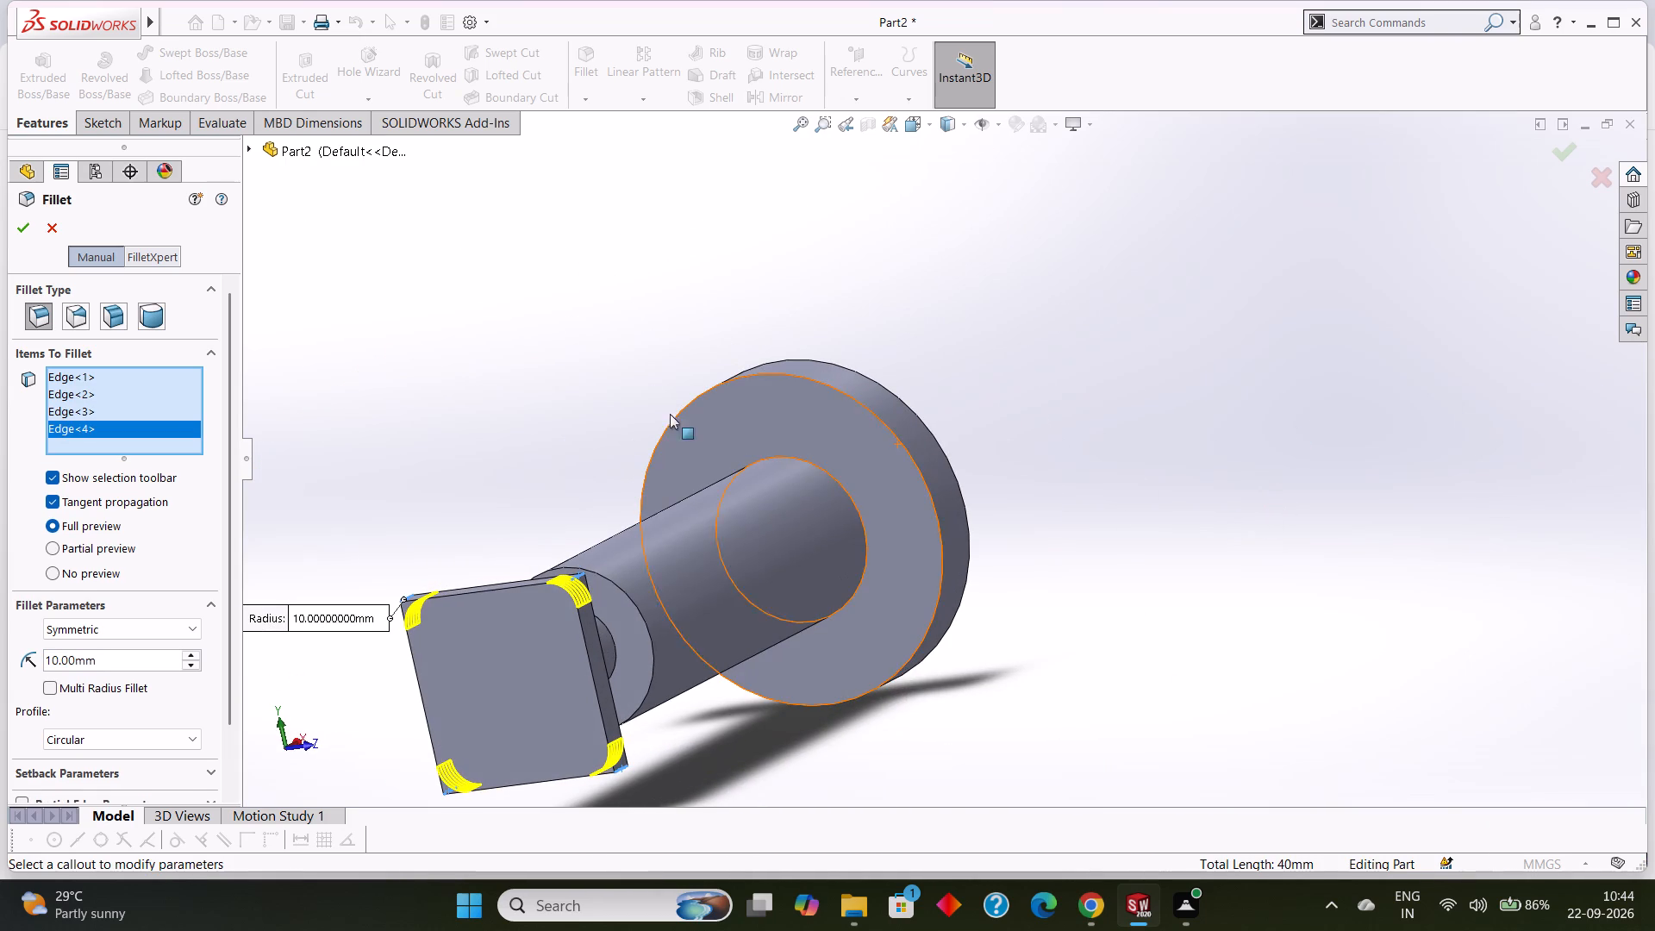
click(19, 227)
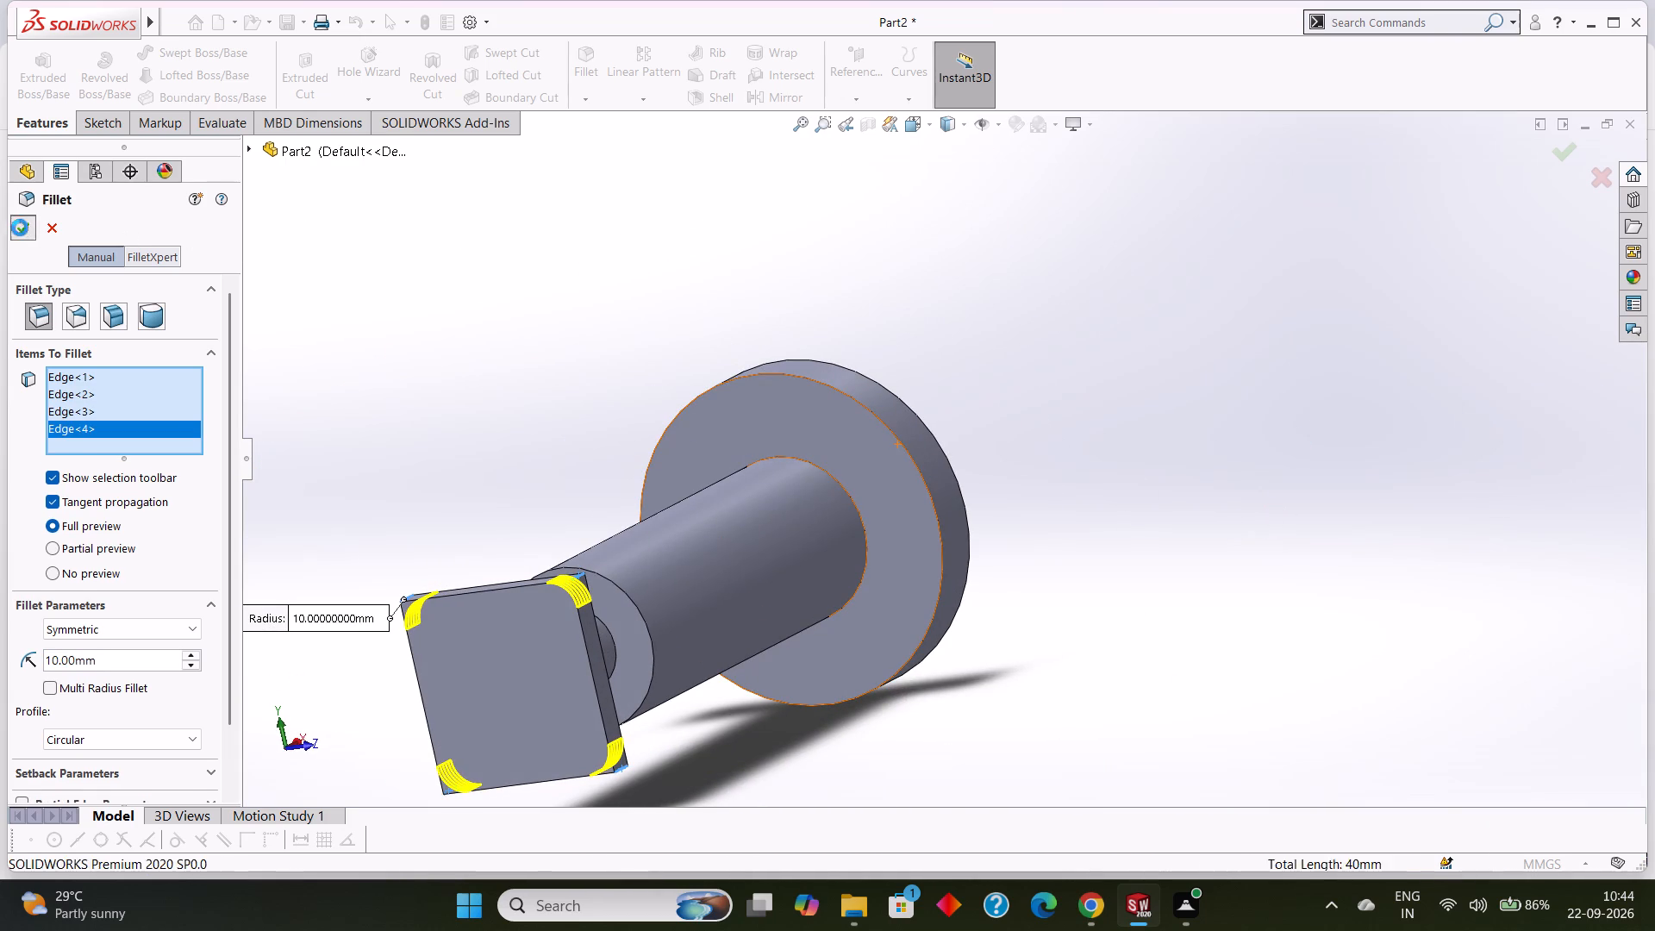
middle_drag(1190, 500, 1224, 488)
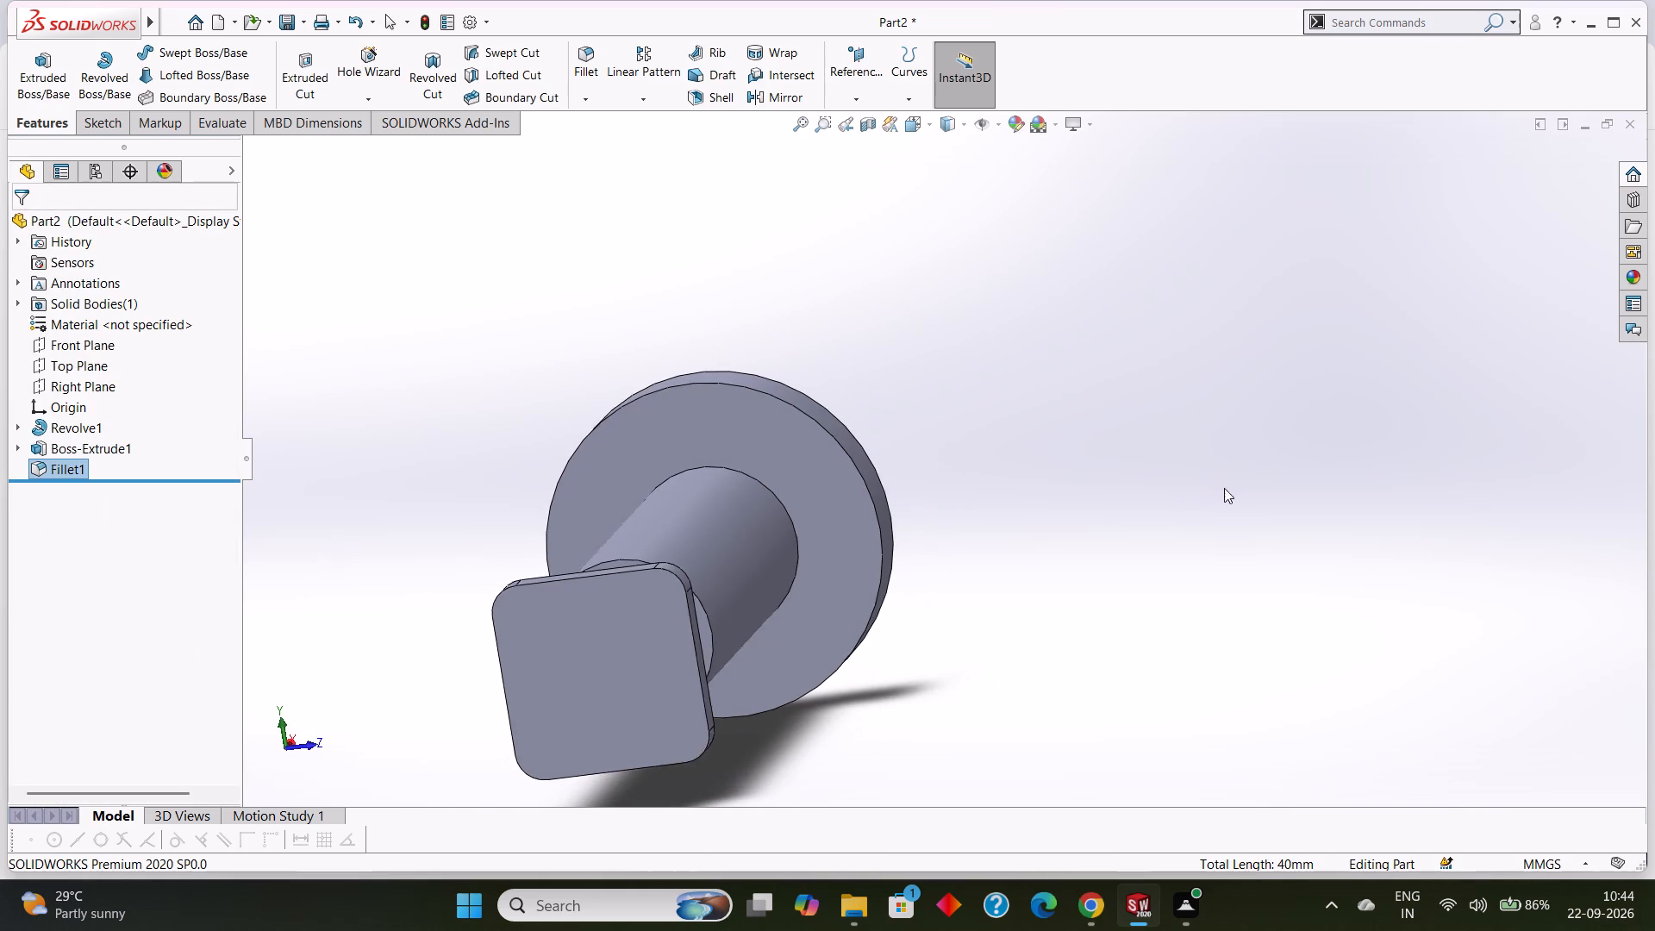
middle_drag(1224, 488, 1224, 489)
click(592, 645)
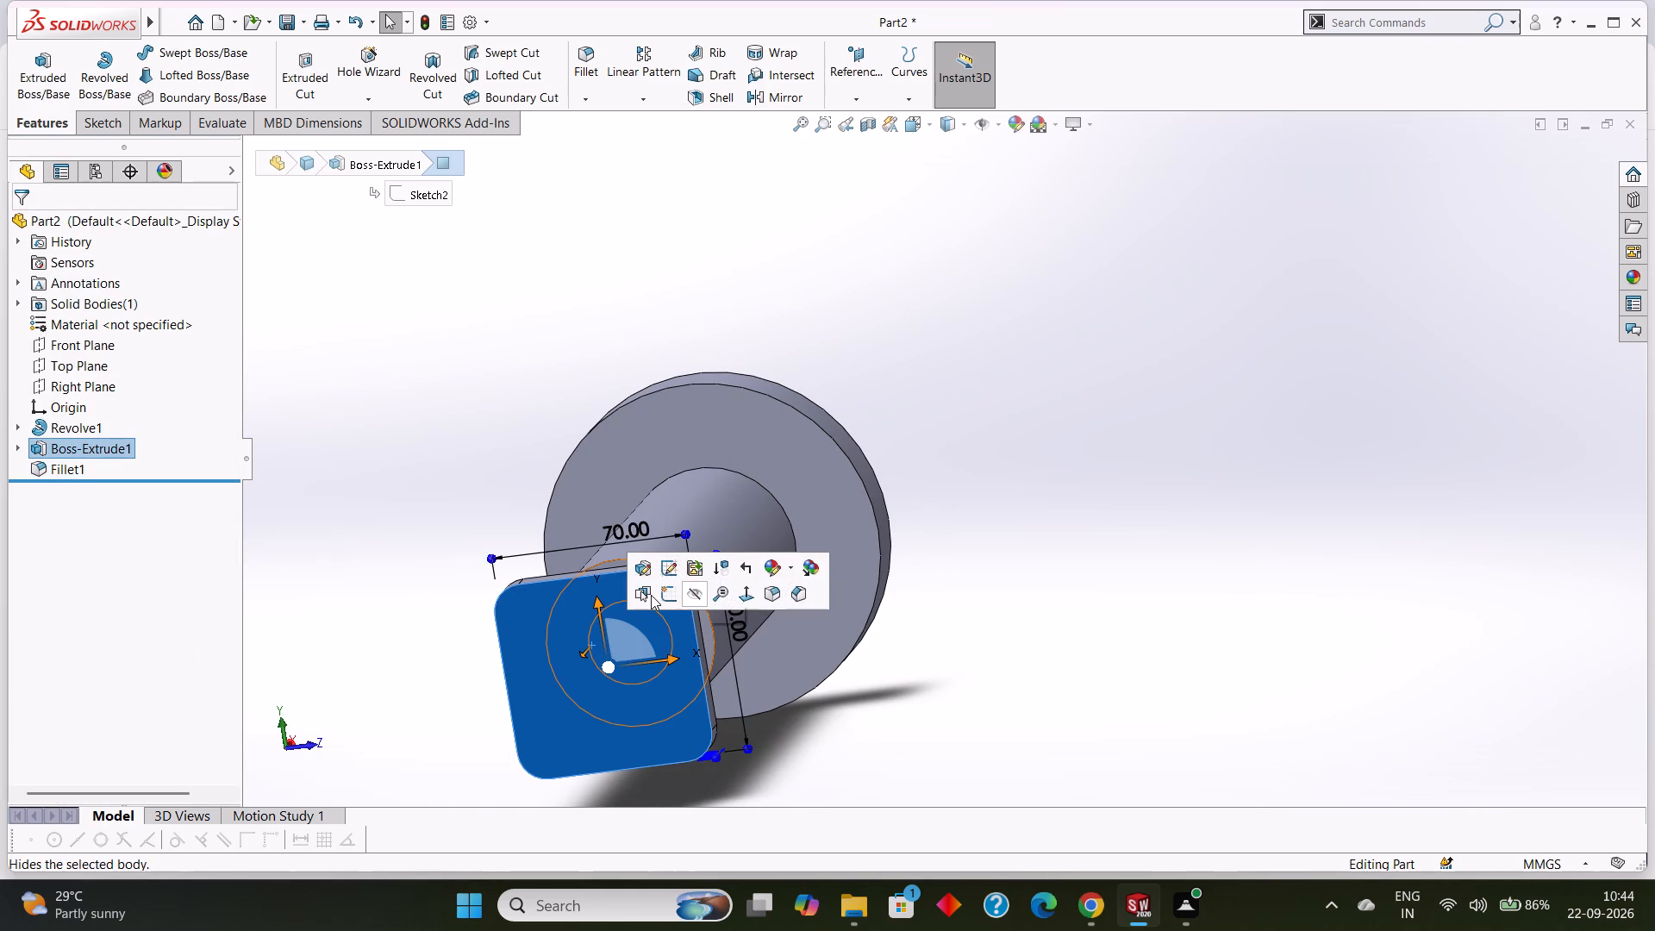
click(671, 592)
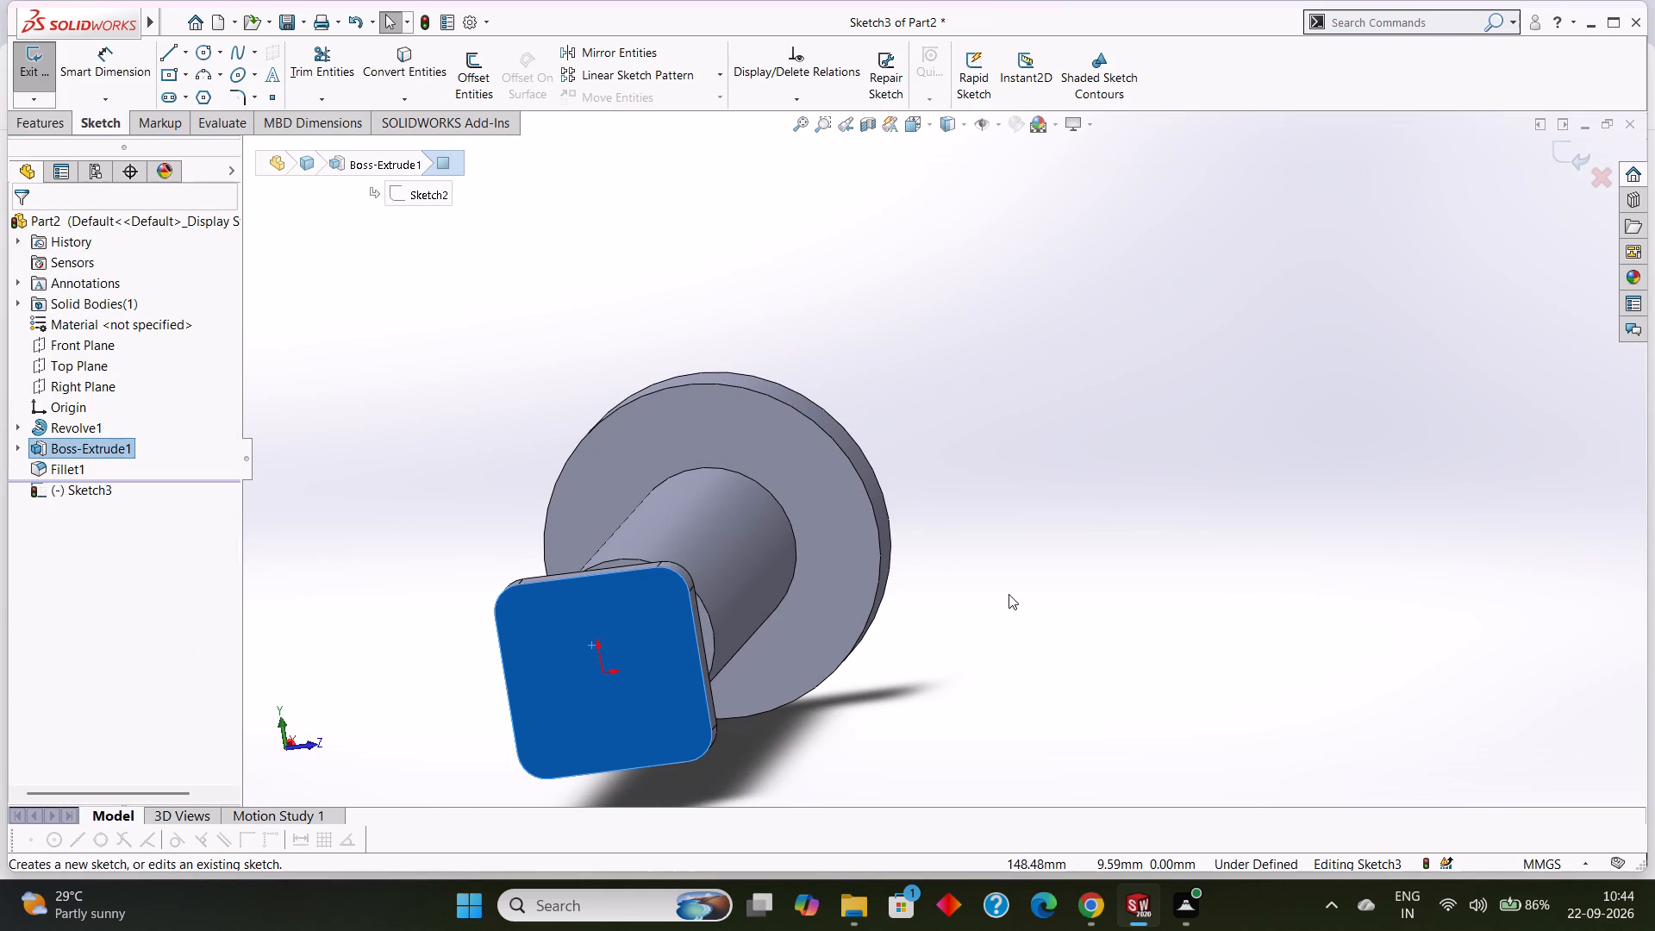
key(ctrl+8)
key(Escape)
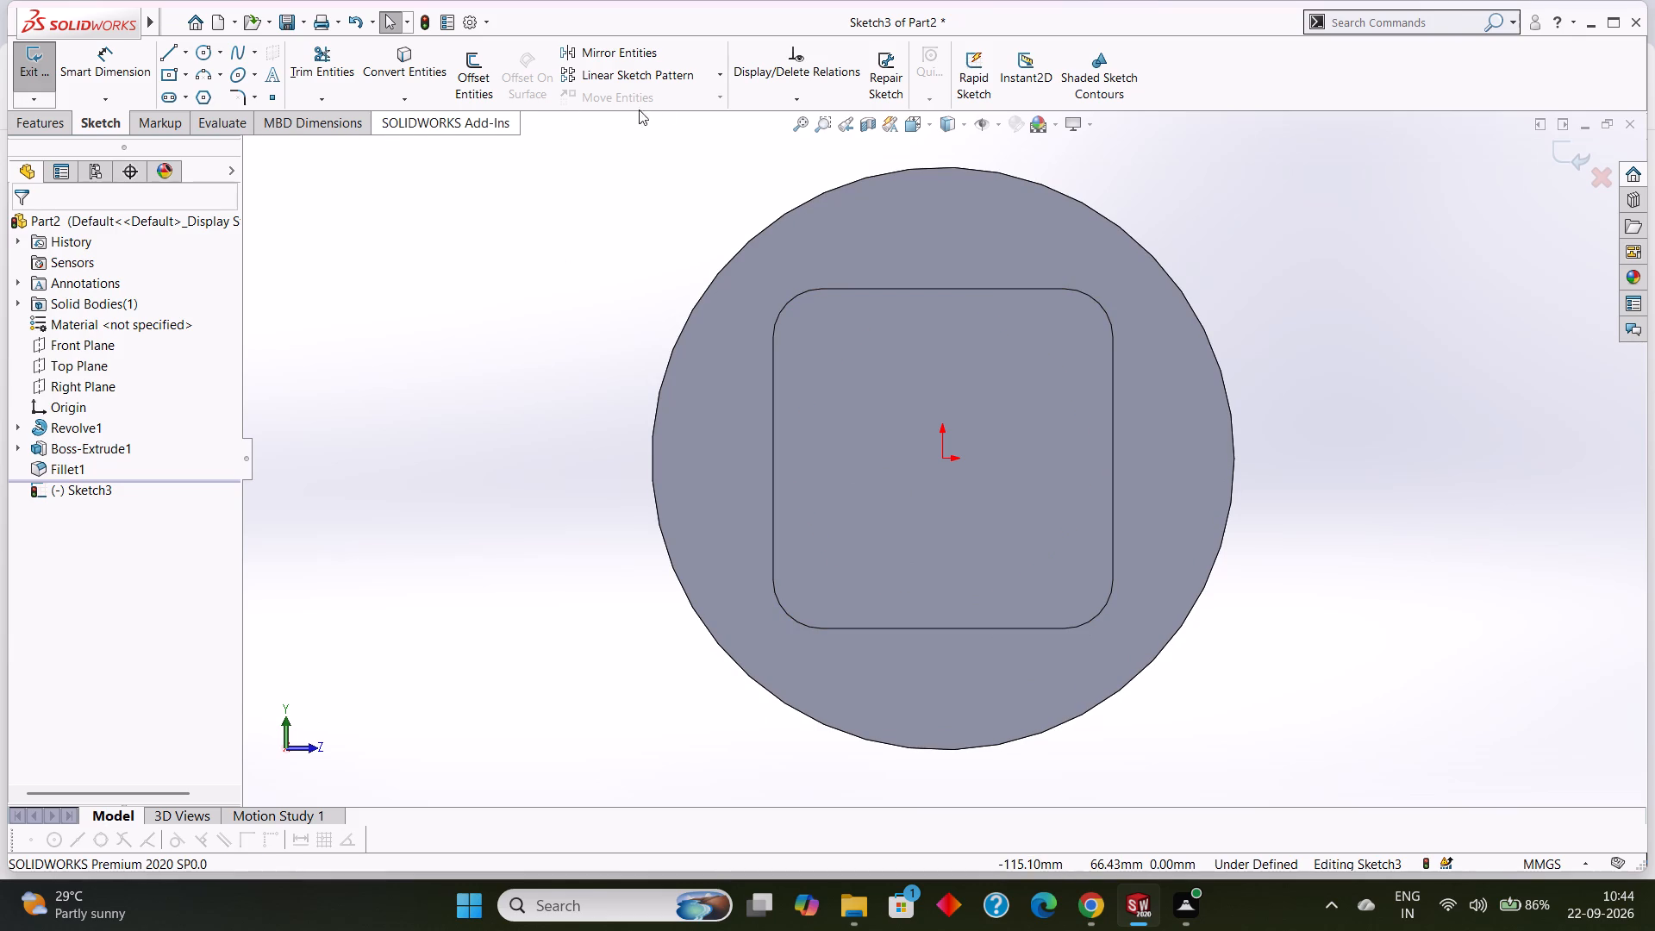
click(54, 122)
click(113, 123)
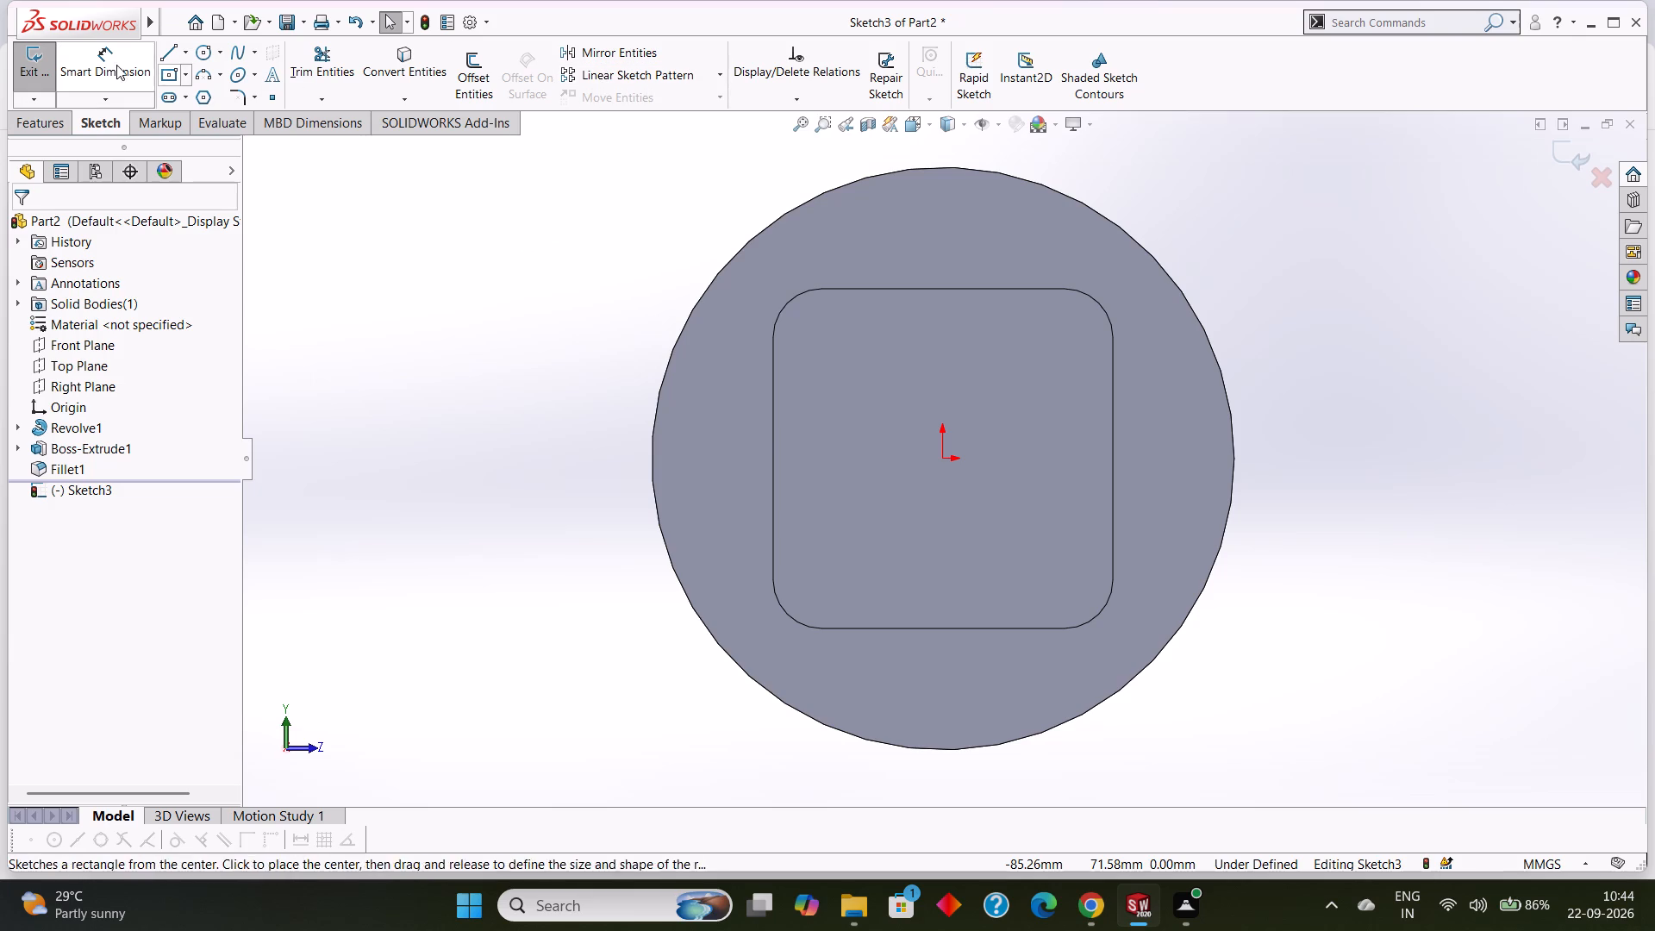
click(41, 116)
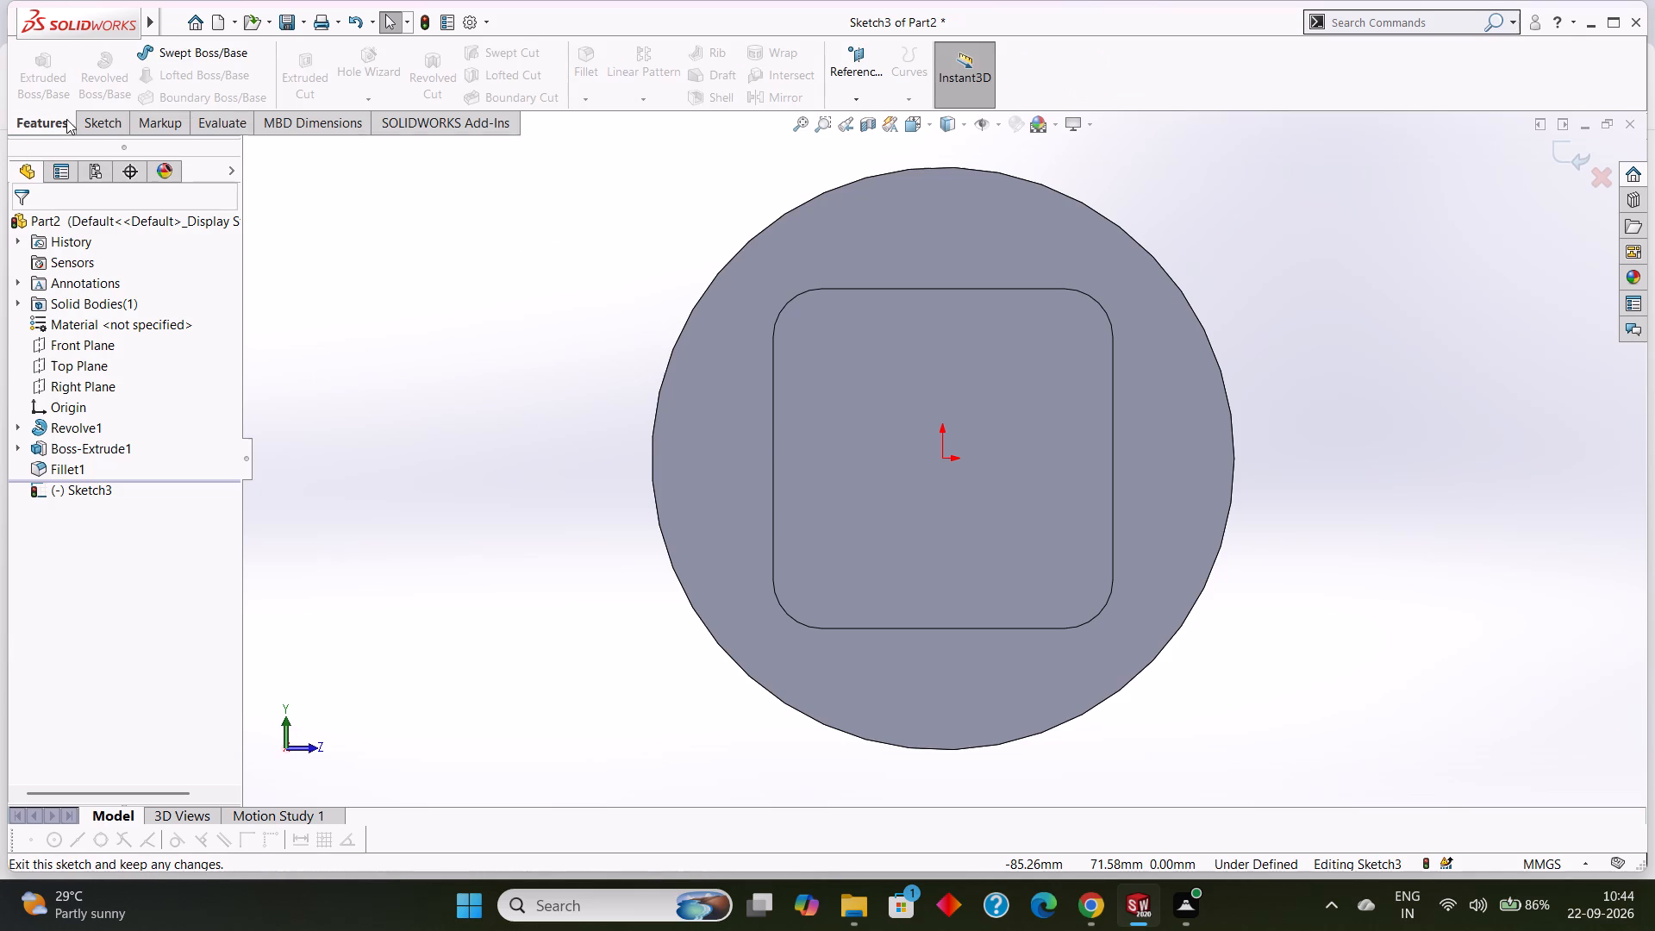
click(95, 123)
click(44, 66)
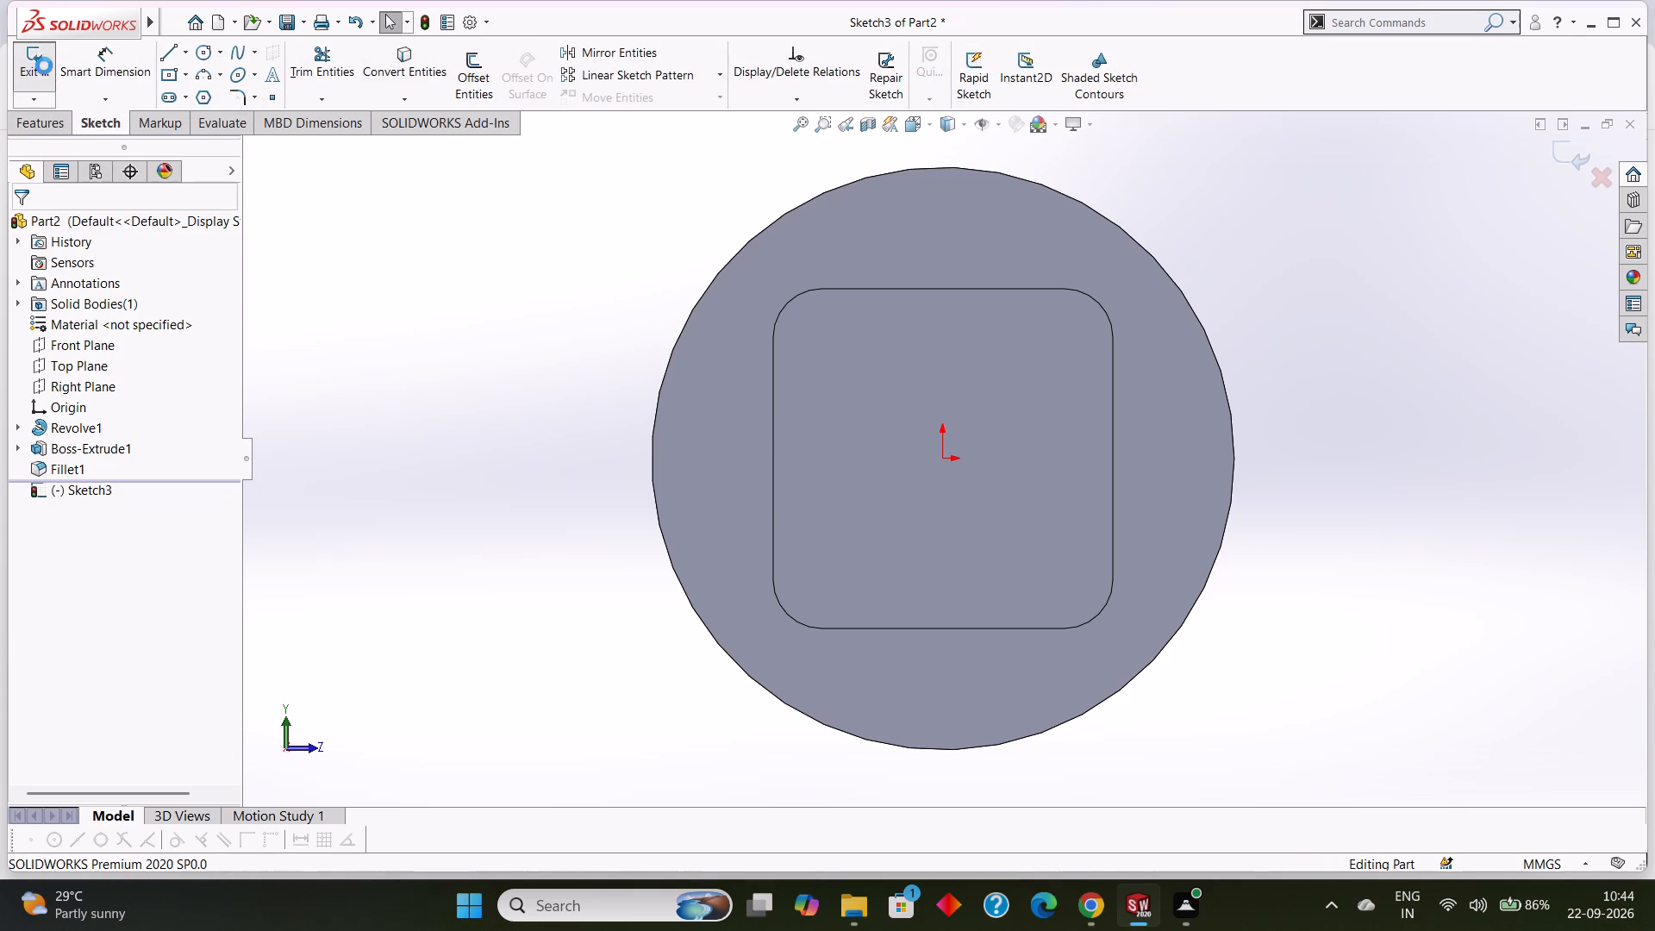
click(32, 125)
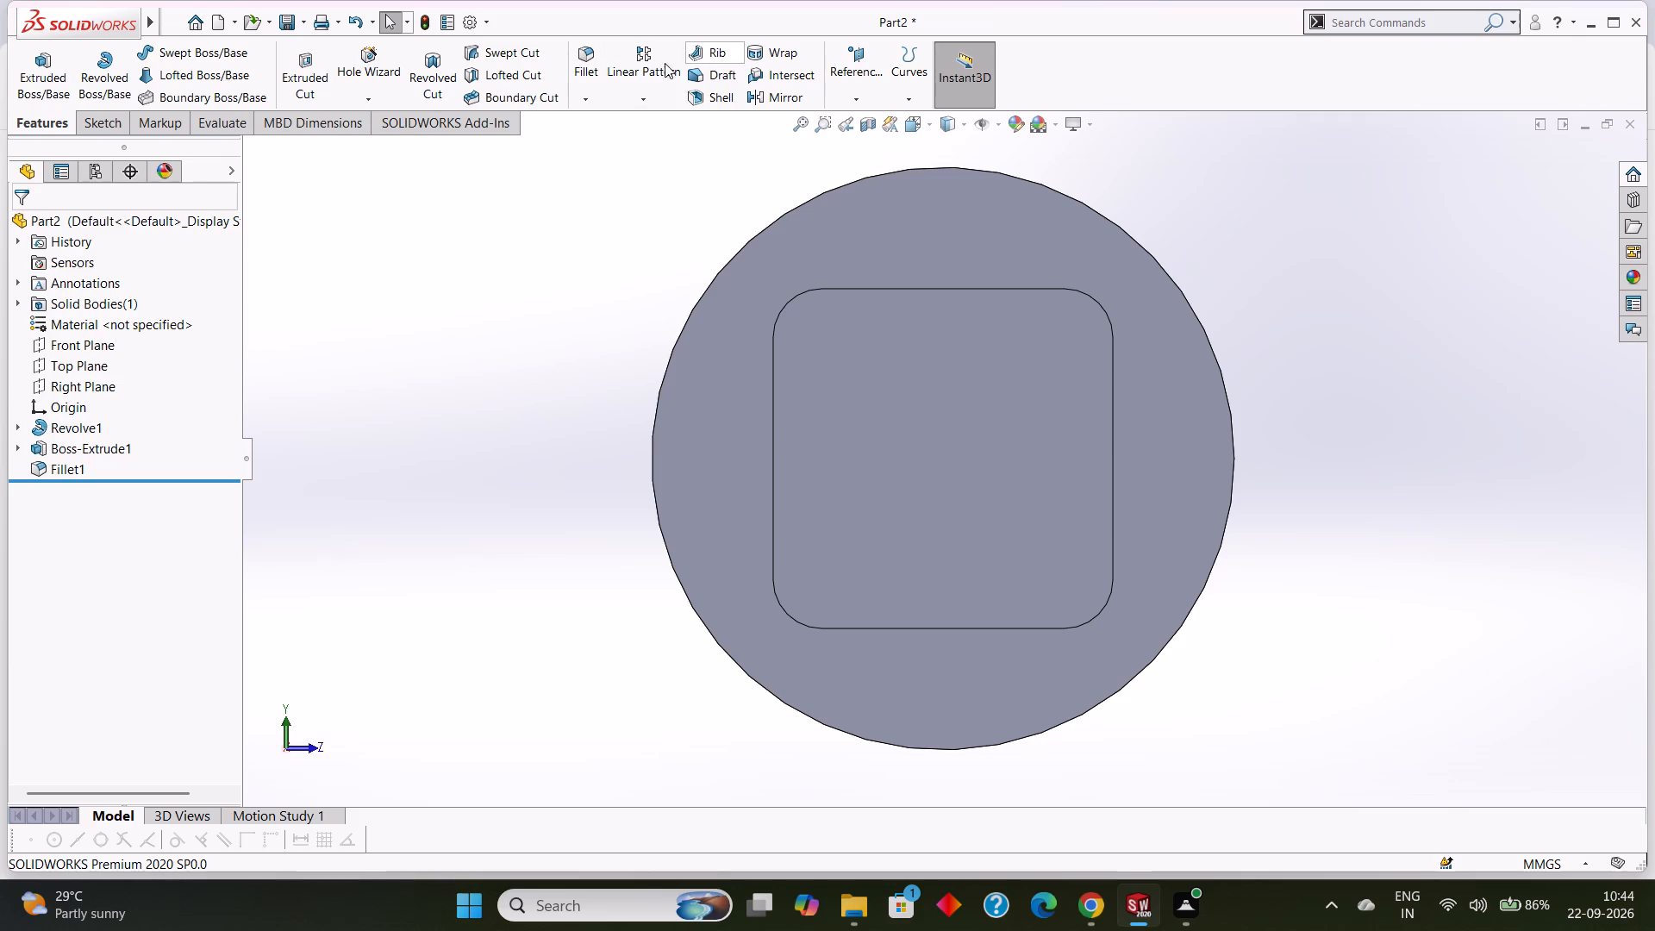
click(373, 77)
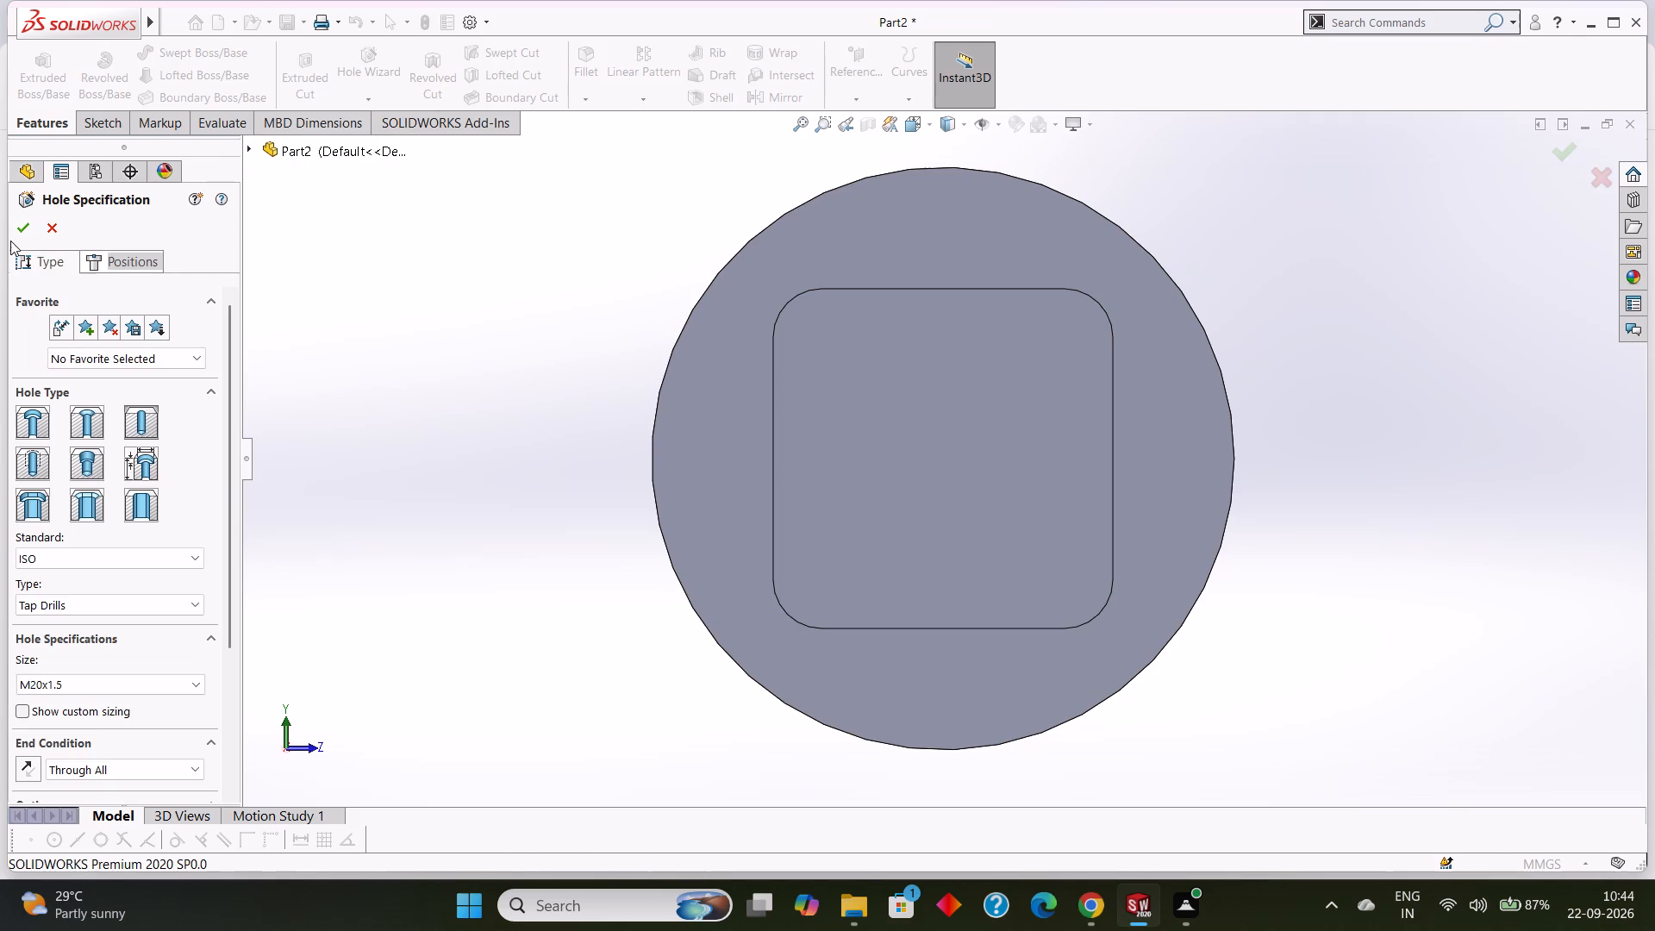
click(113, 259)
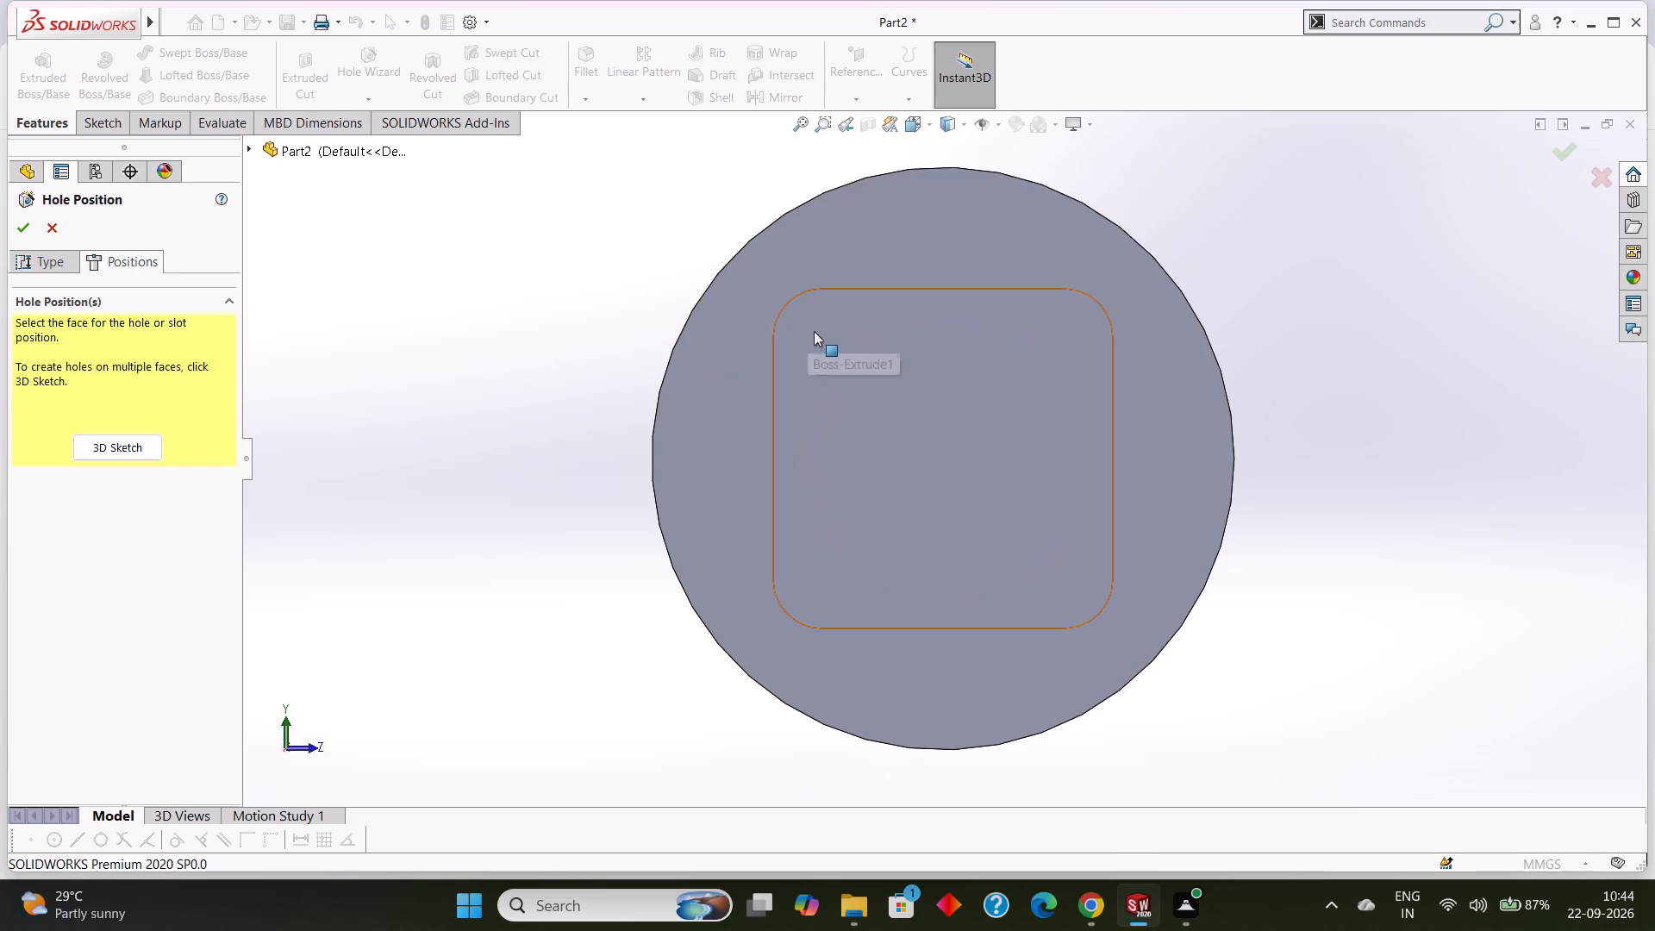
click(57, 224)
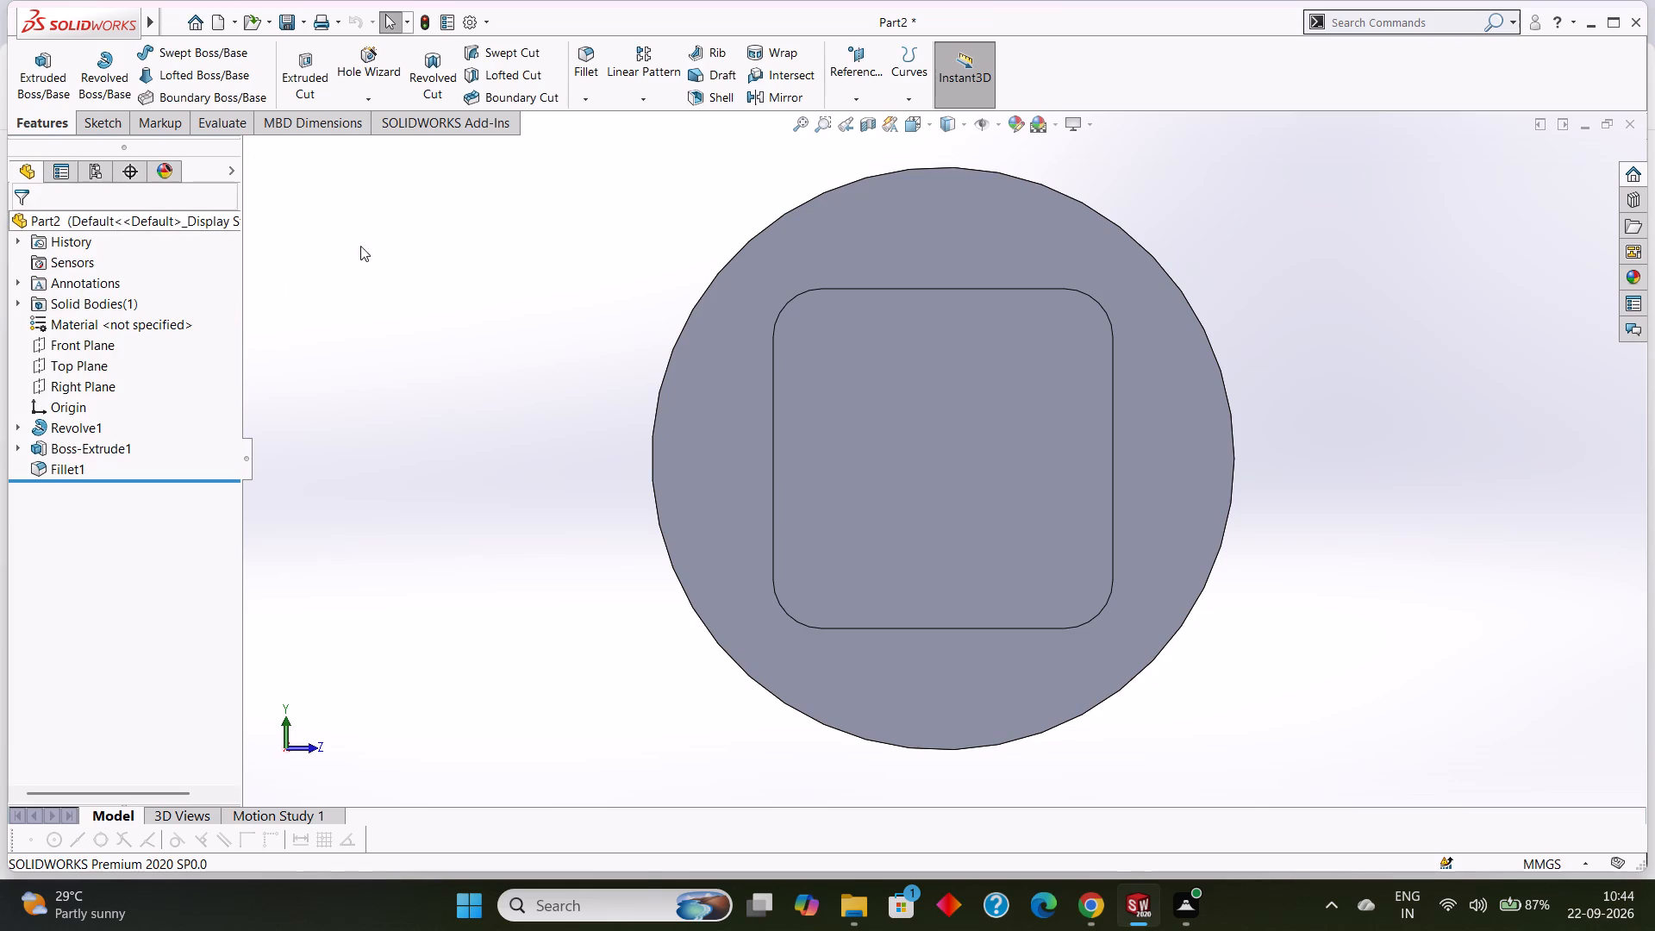
On the plate's outer face, sketch a circle about 11.5 mm in diameter, centered on the center of the upper-right corner fillet.
middle_drag(1448, 300, 1427, 348)
click(828, 504)
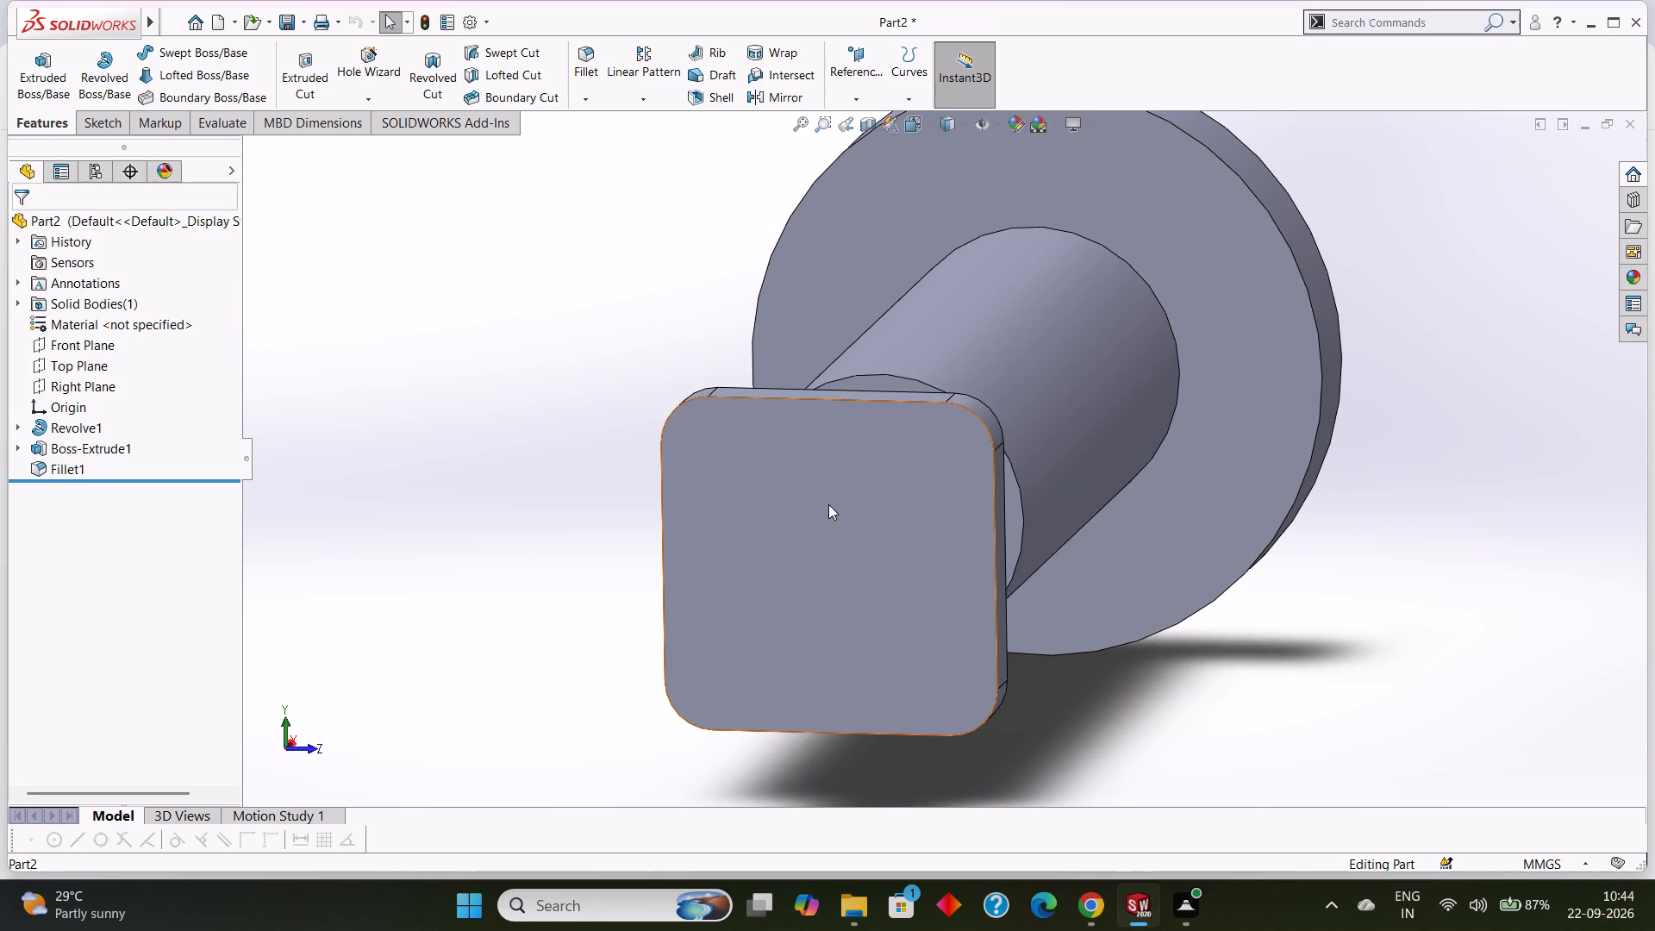
click(908, 459)
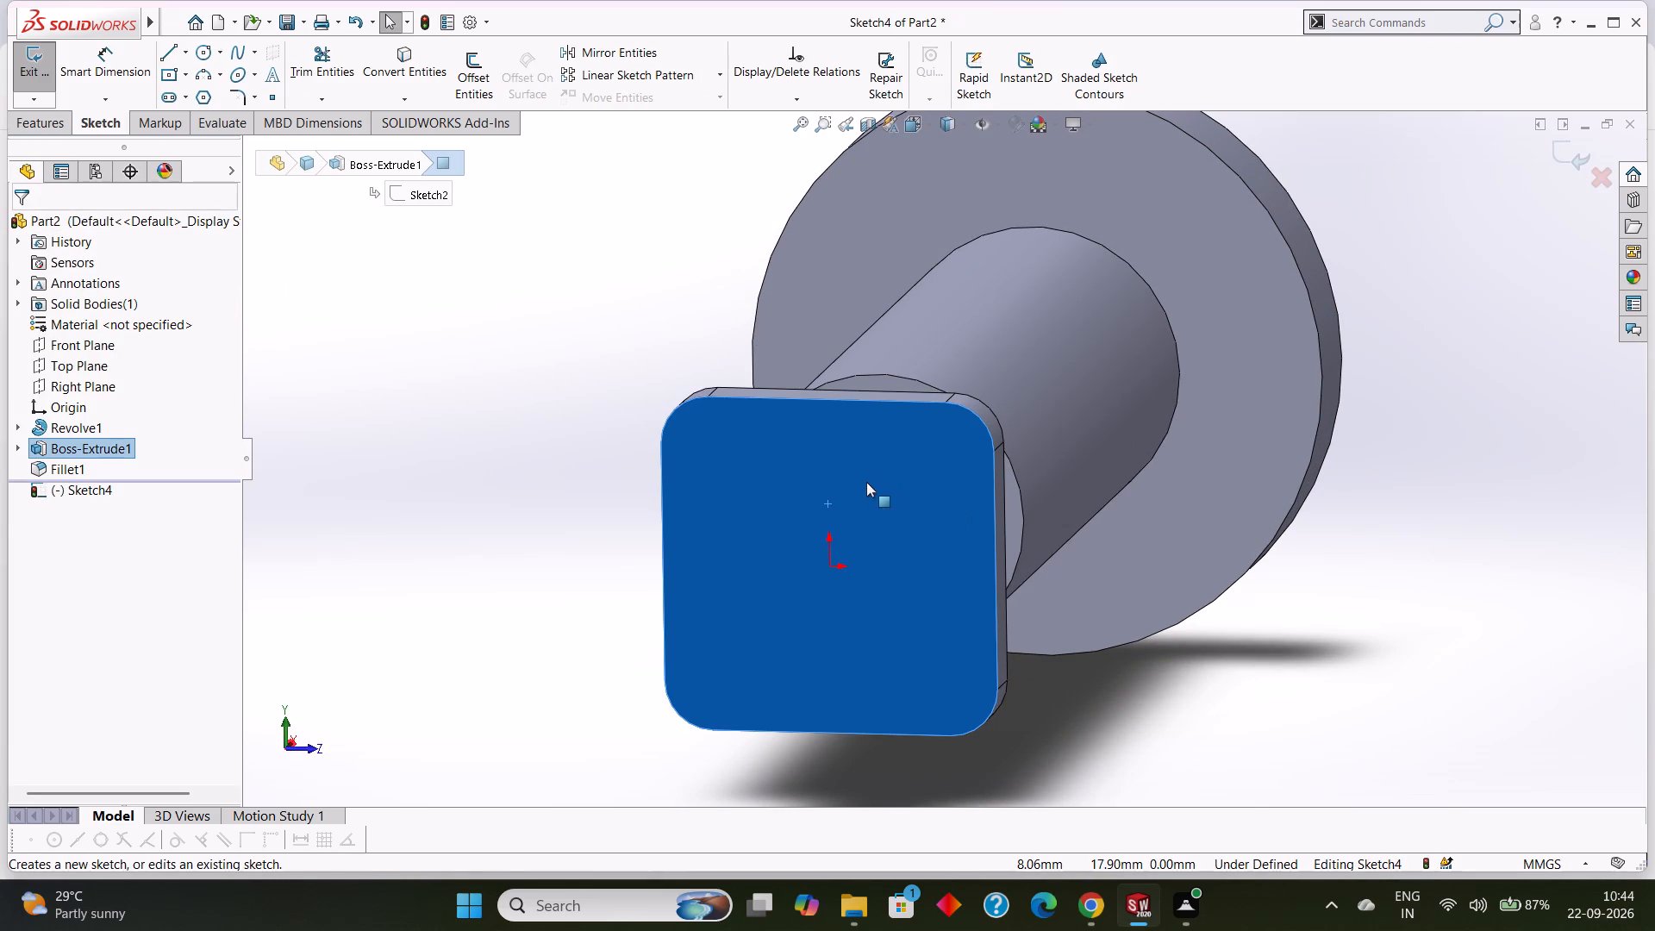
key(ctrl+8)
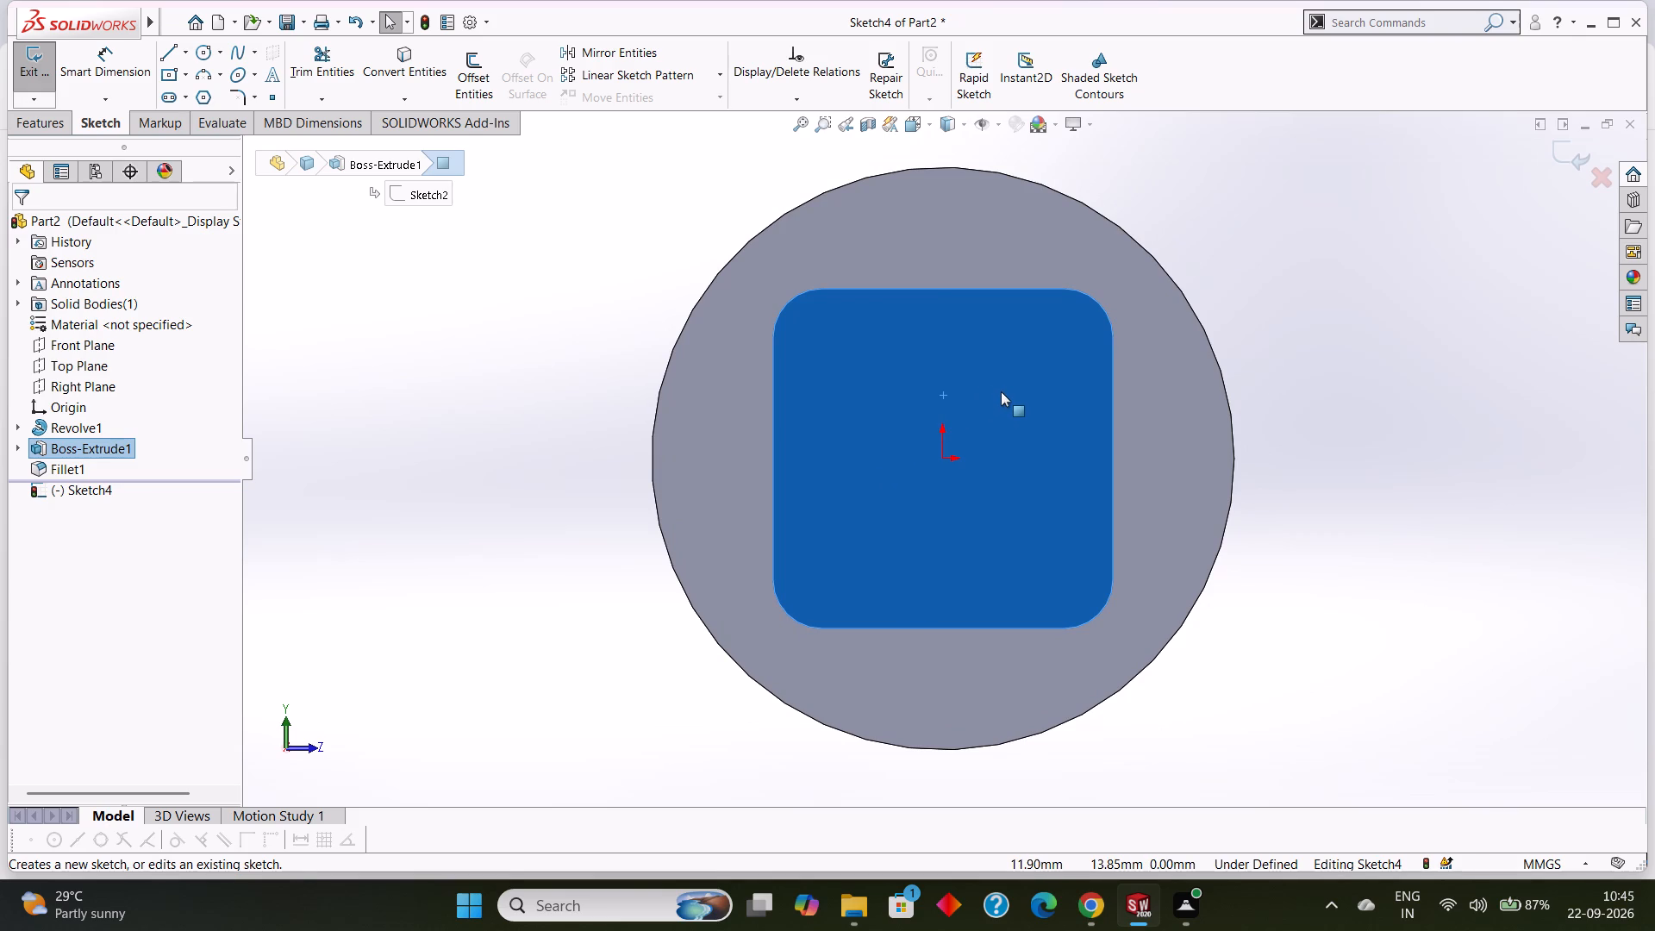
key(Escape)
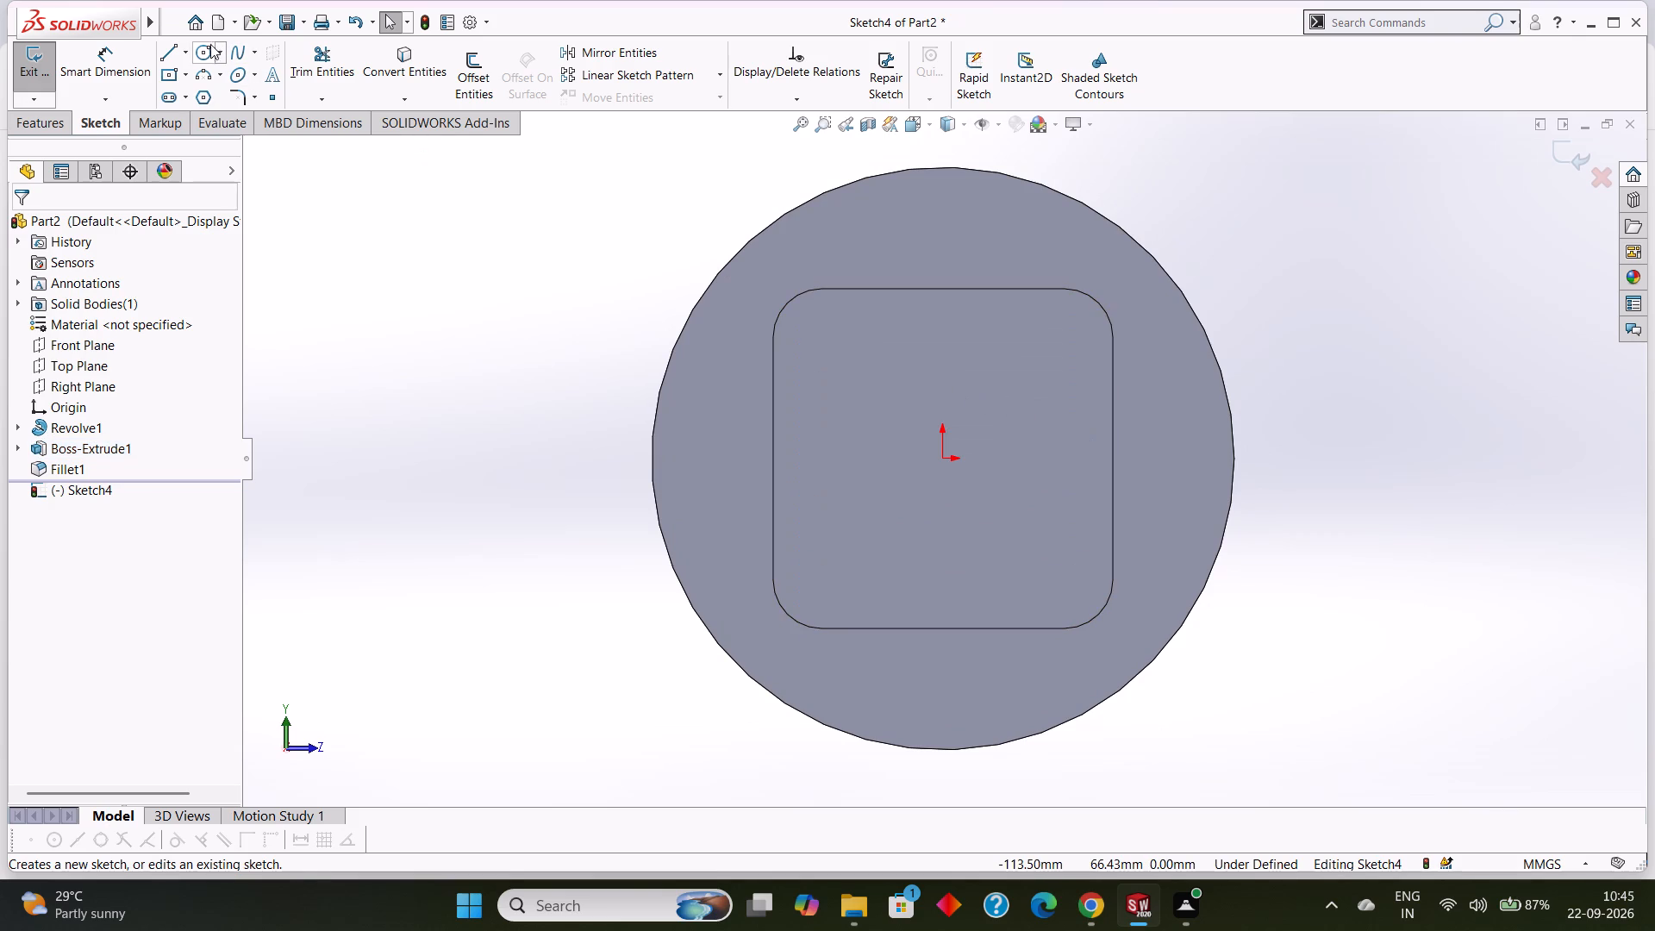
click(209, 49)
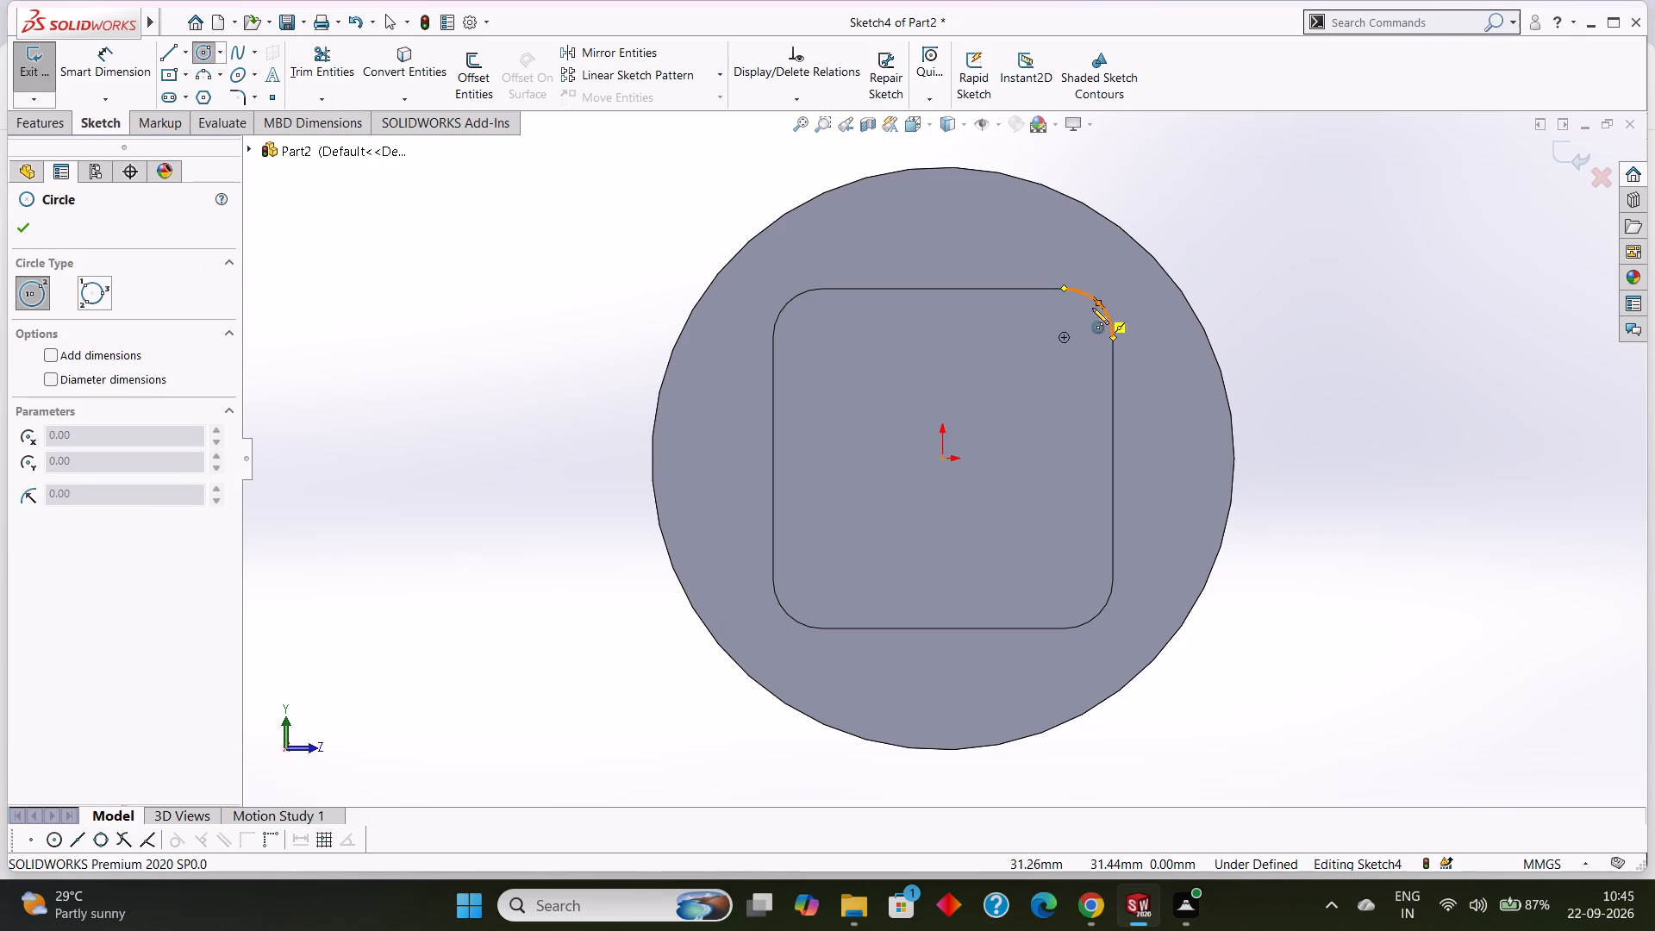
click(1065, 335)
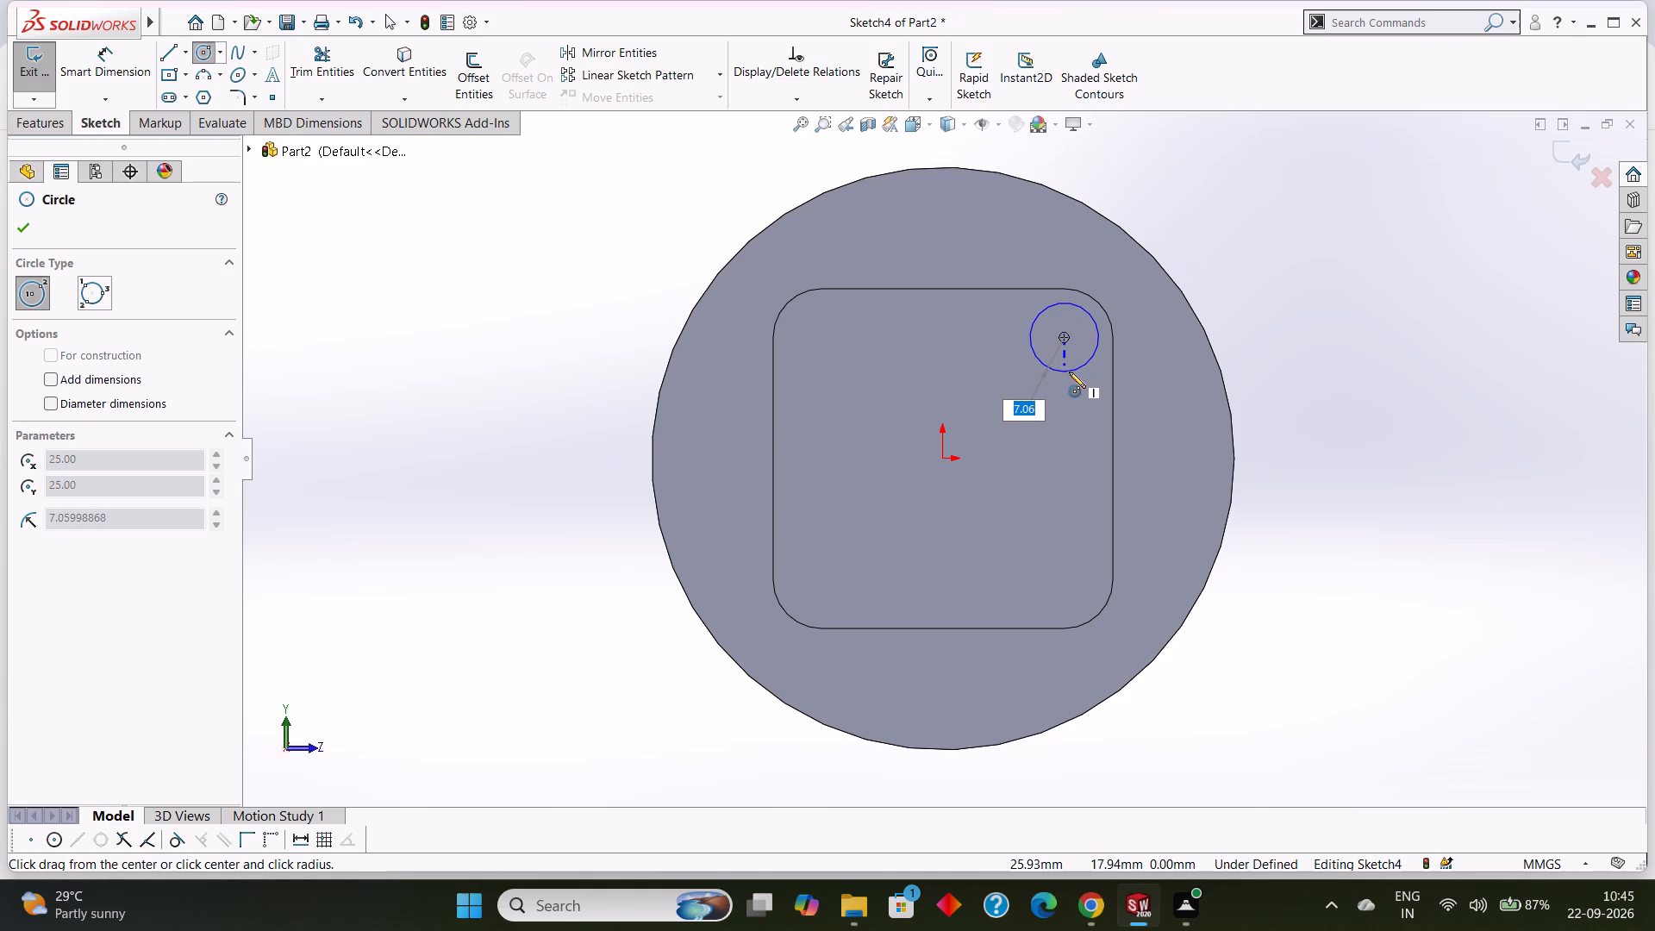
click(1070, 365)
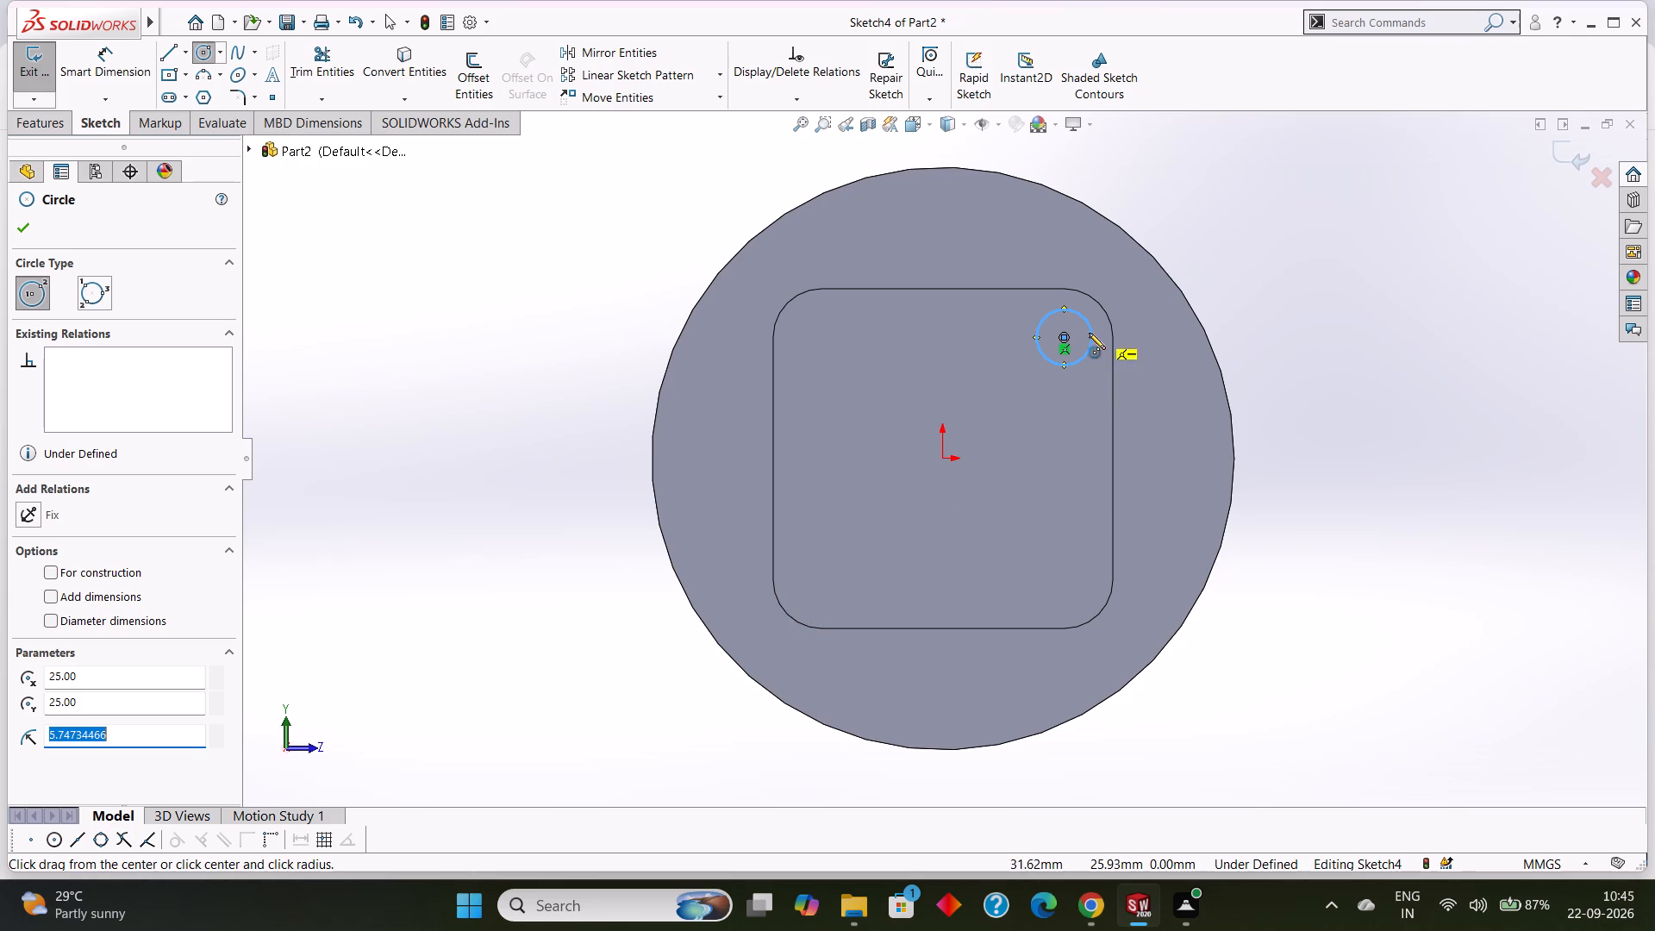
click(31, 226)
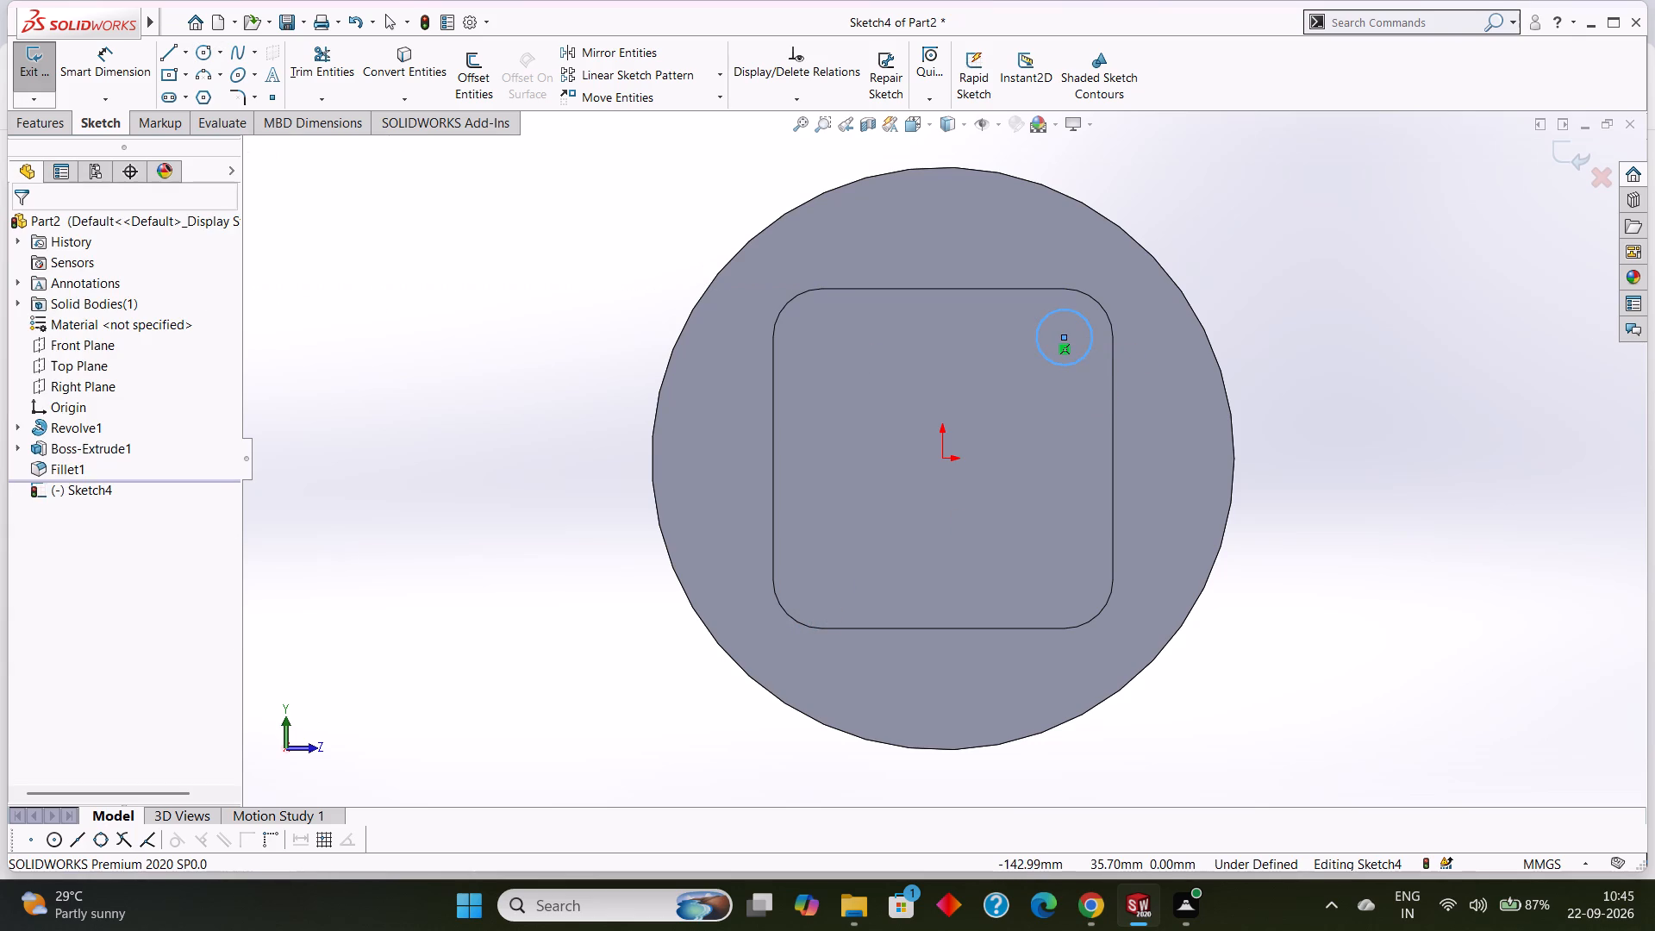
Dimension the diameter of the circle at the plate's upper-right corner as 10 mm.
click(104, 64)
click(1090, 336)
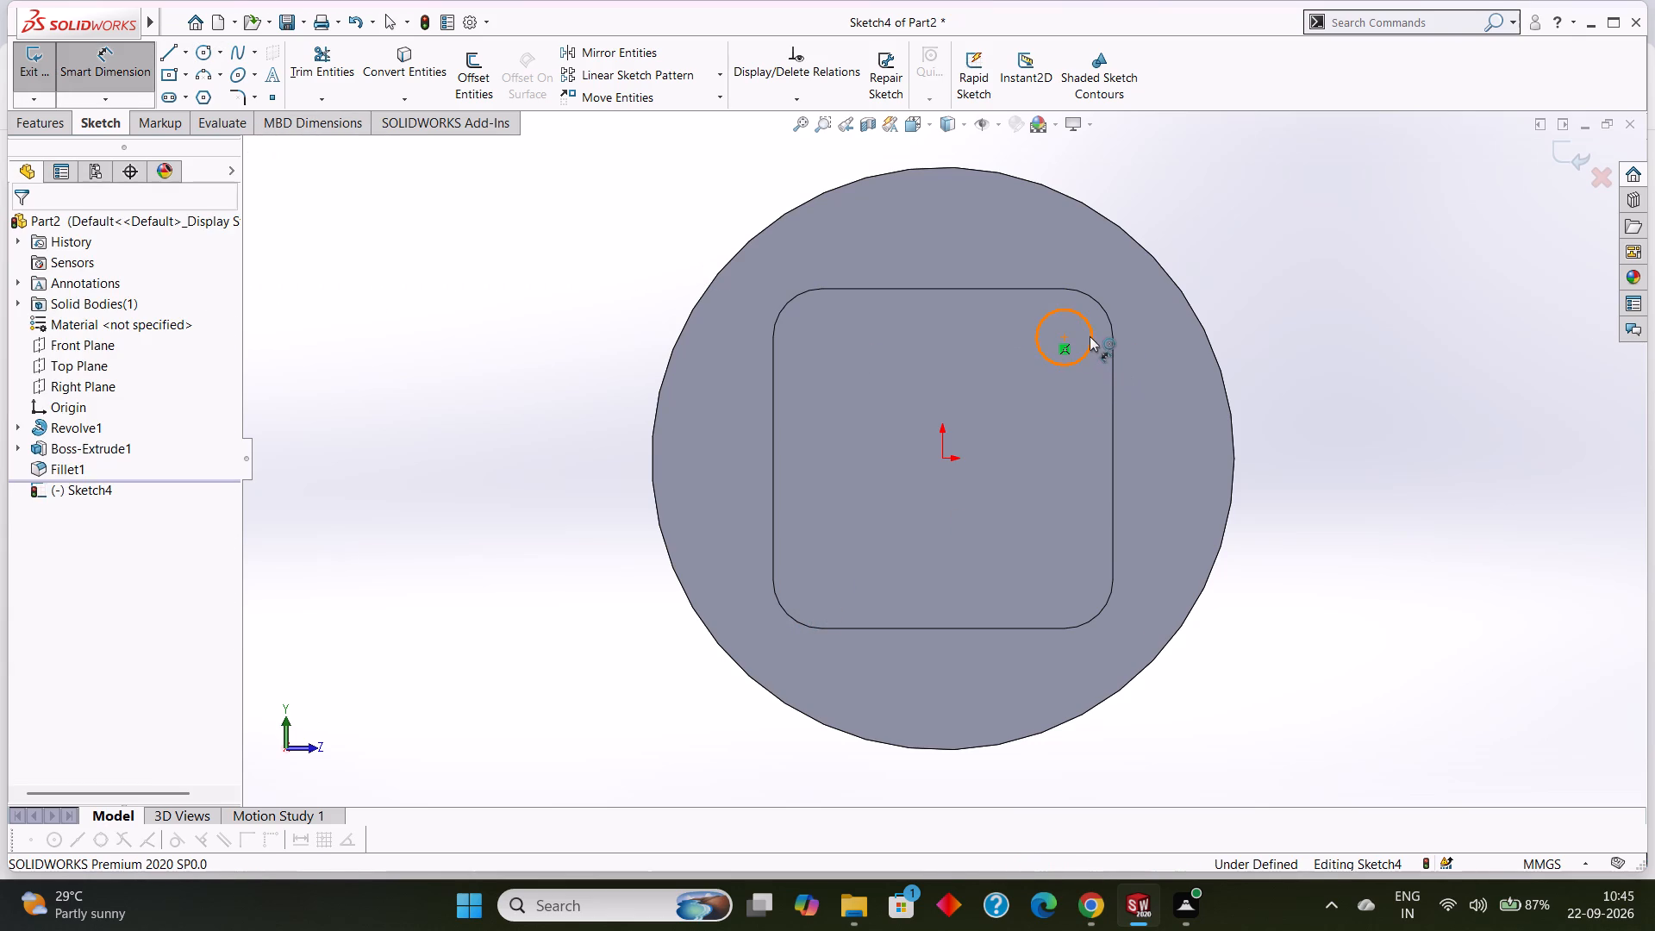
click(1146, 337)
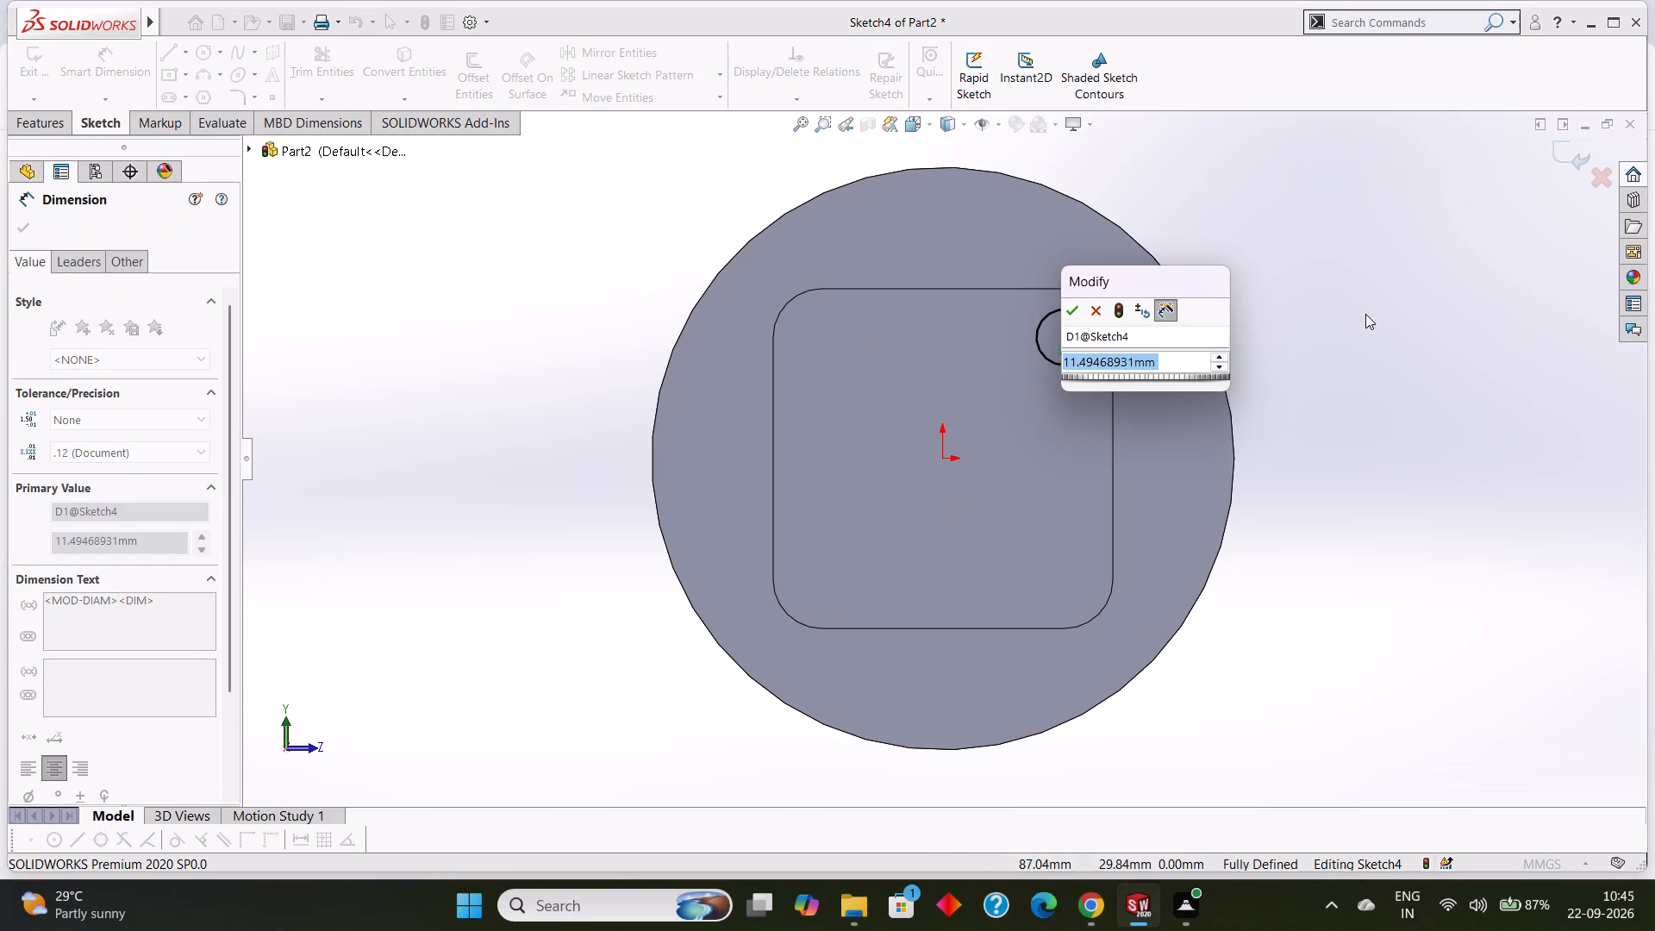
text(10)
key(Return)
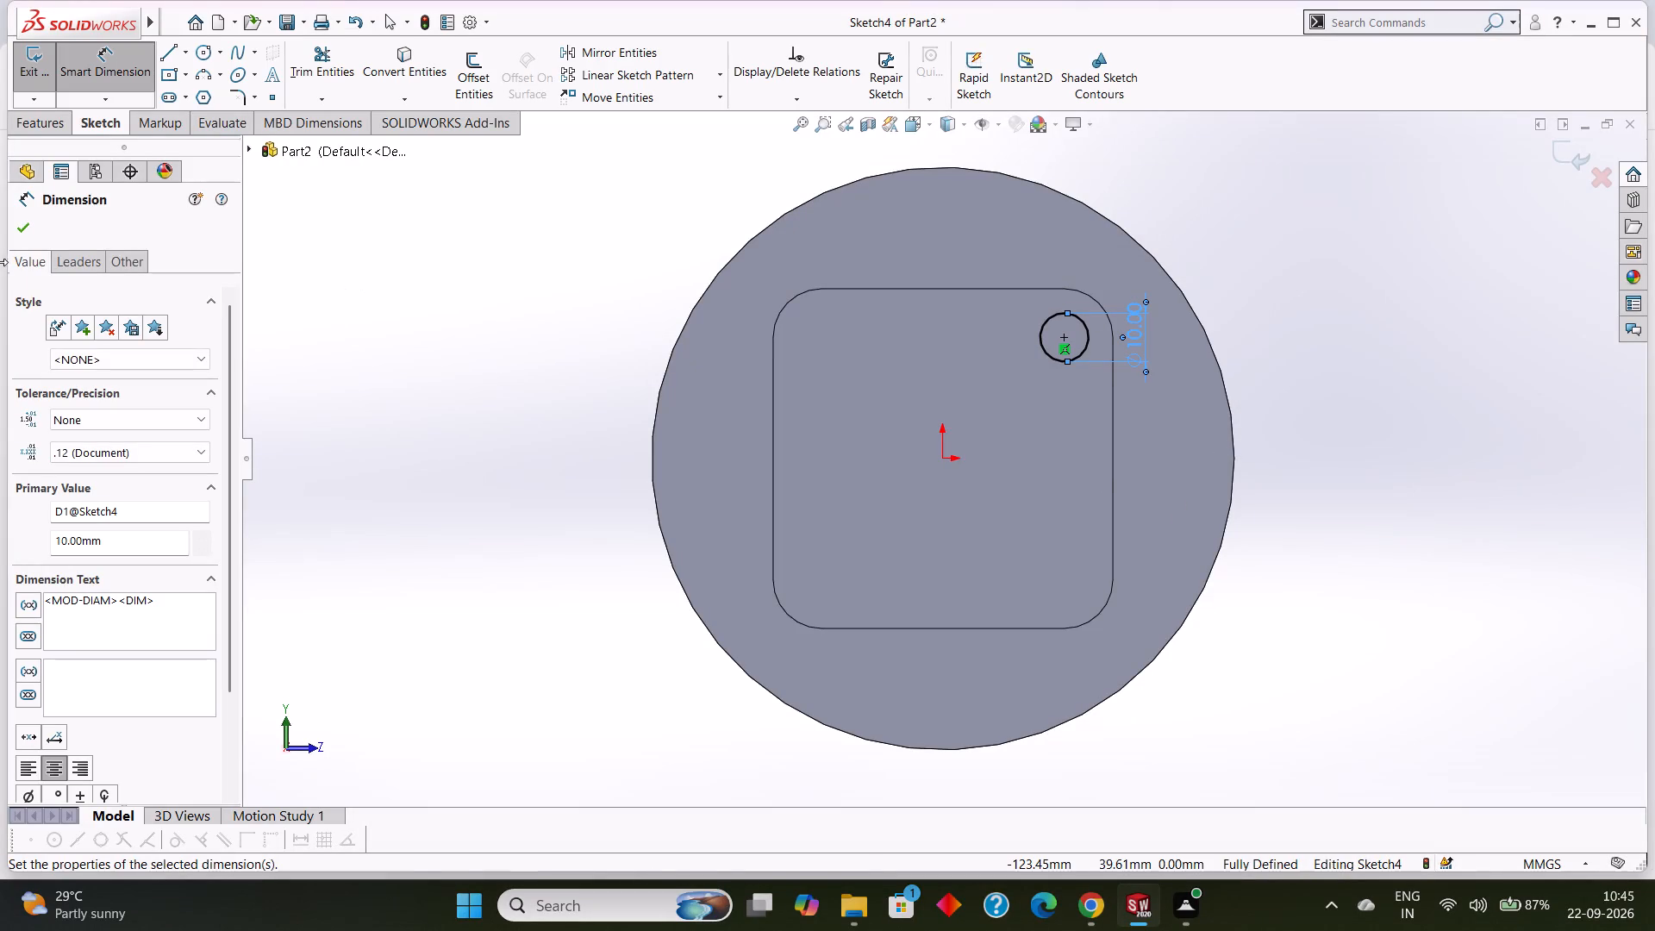
click(19, 235)
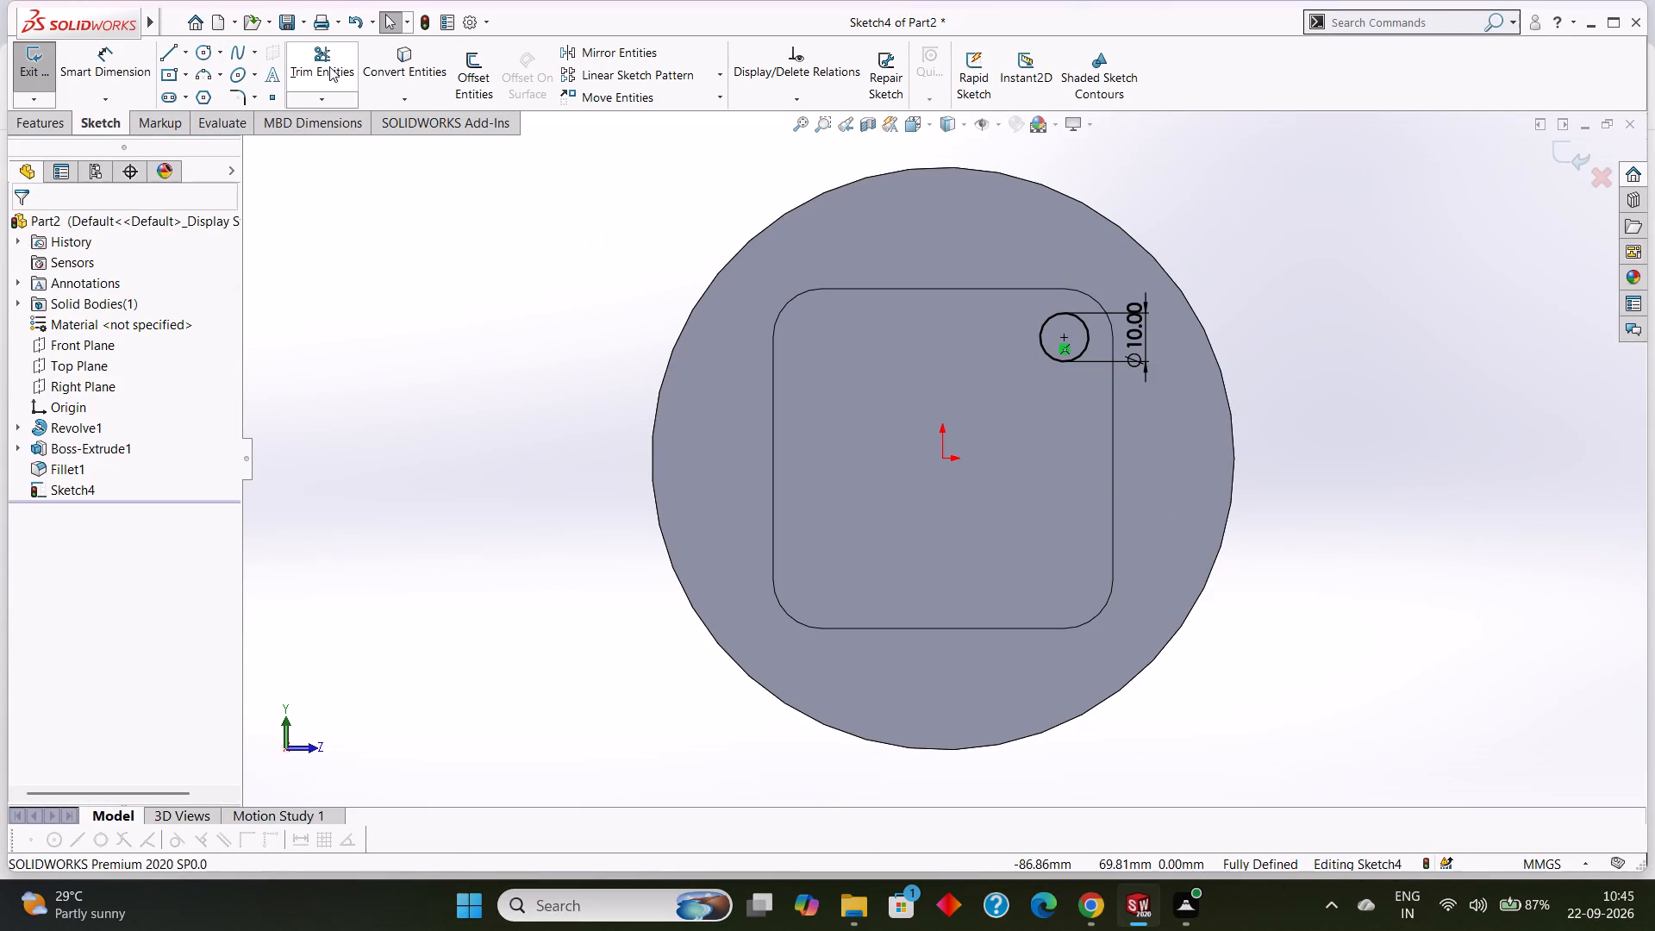
Sketch circles about 13.4, 14 and 11.9 mm in diameter, centered on the plate's upper-left, lower-left and lower-right corner fillet centers respectively.
click(203, 56)
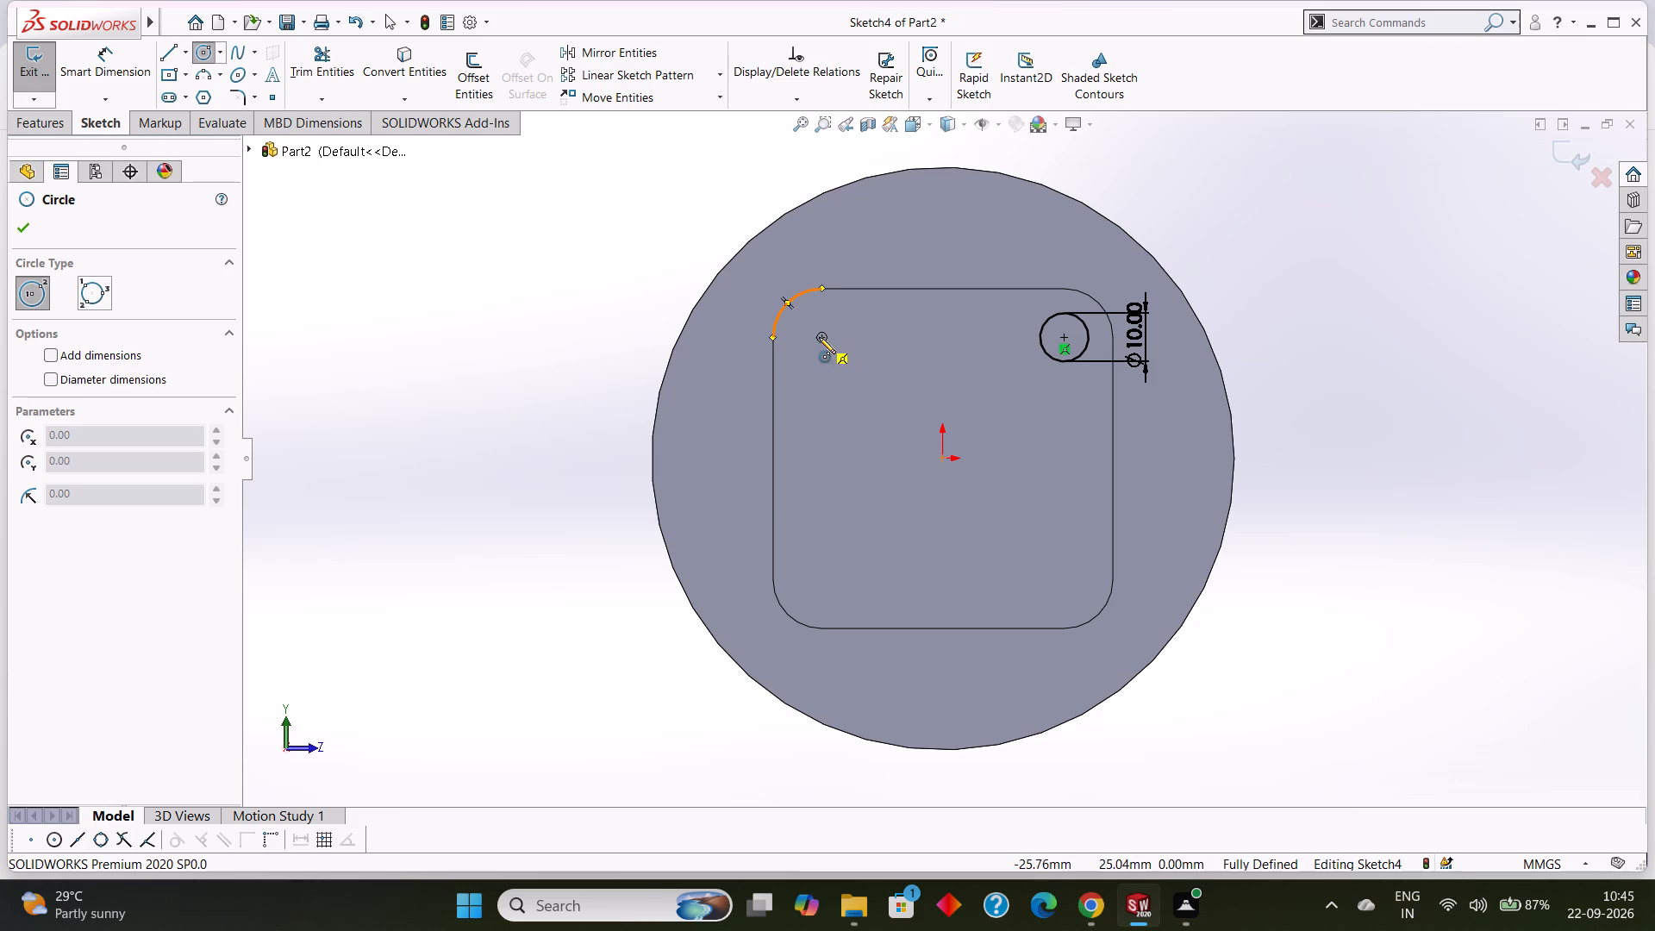
click(821, 337)
click(854, 341)
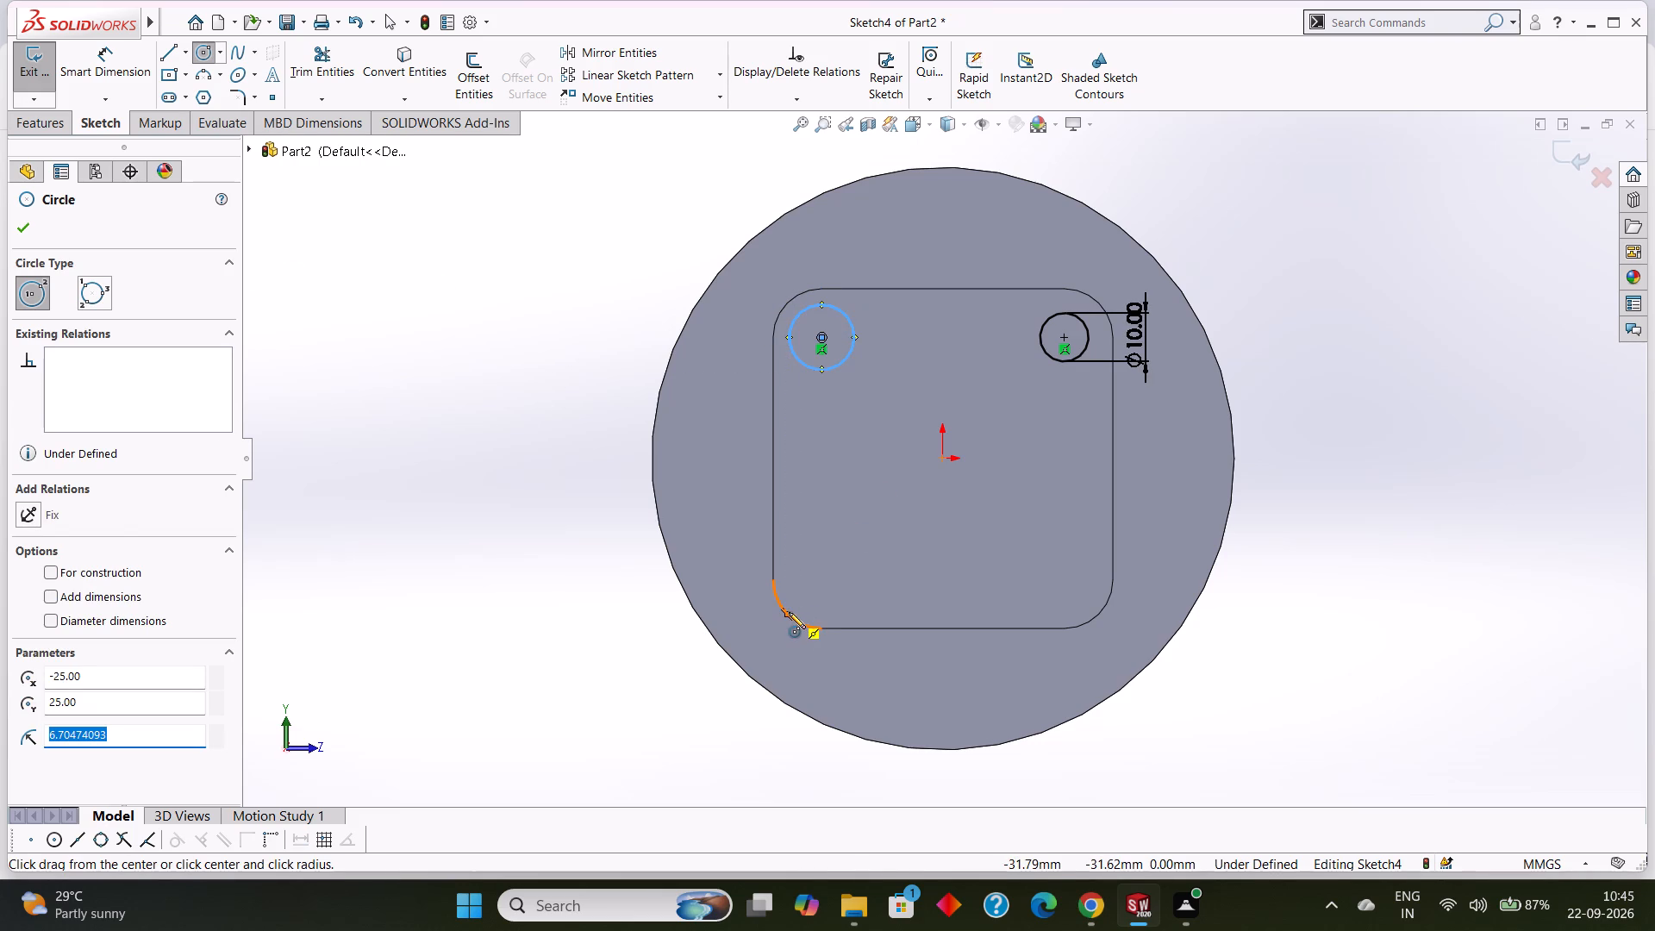
click(822, 578)
click(854, 590)
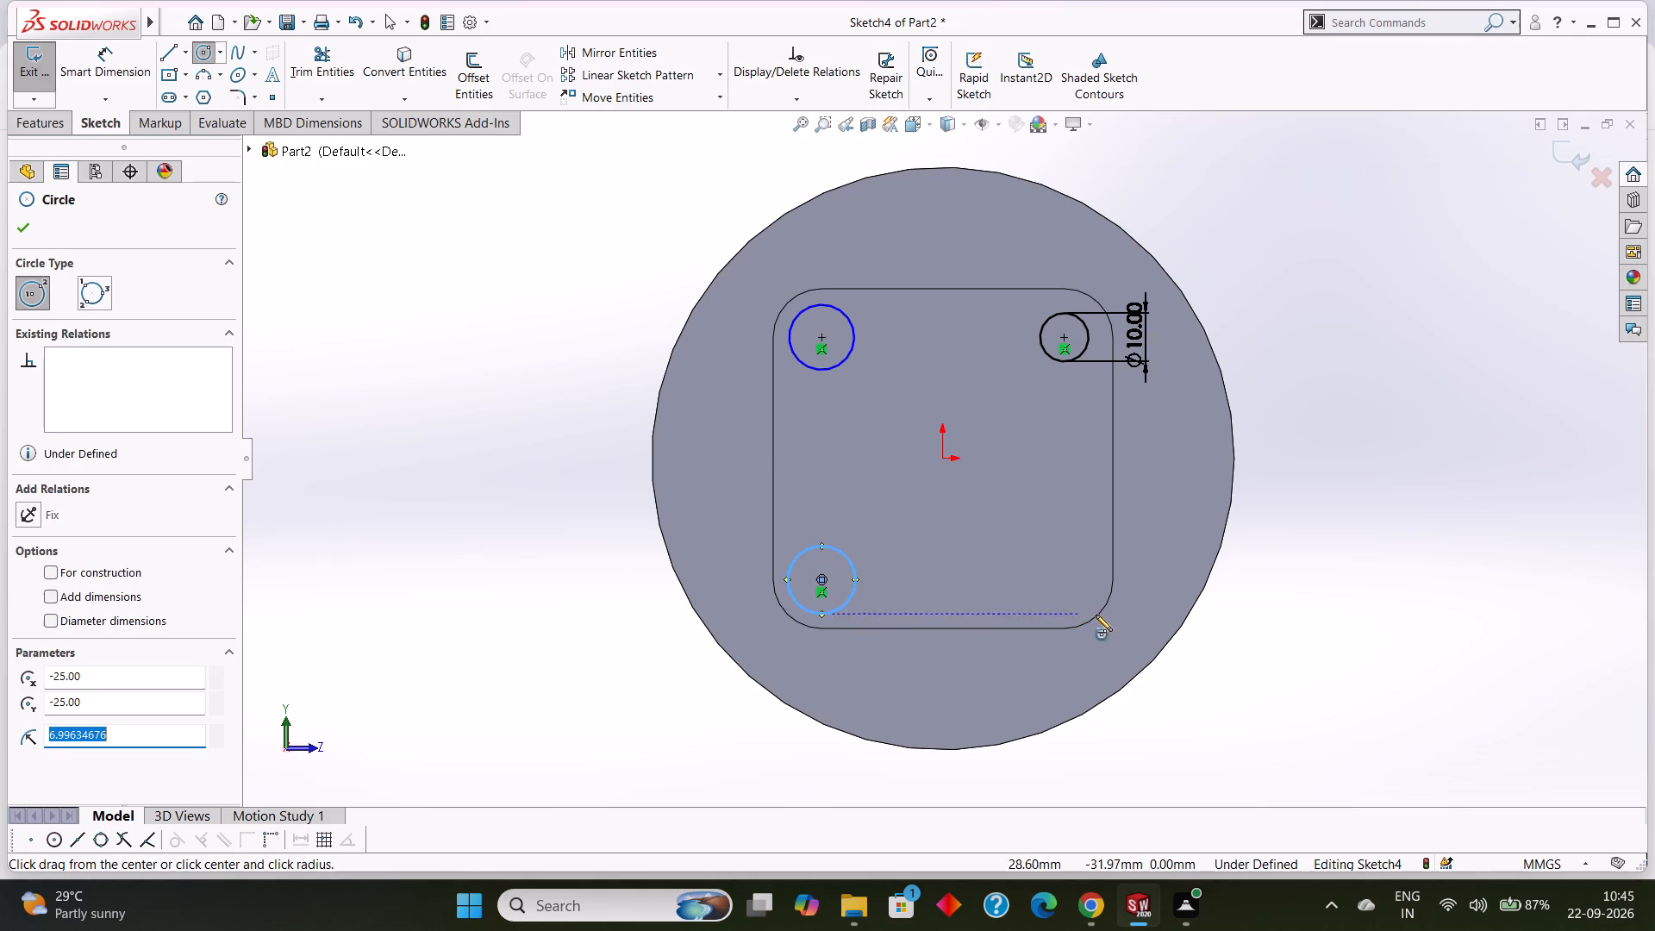
click(1065, 576)
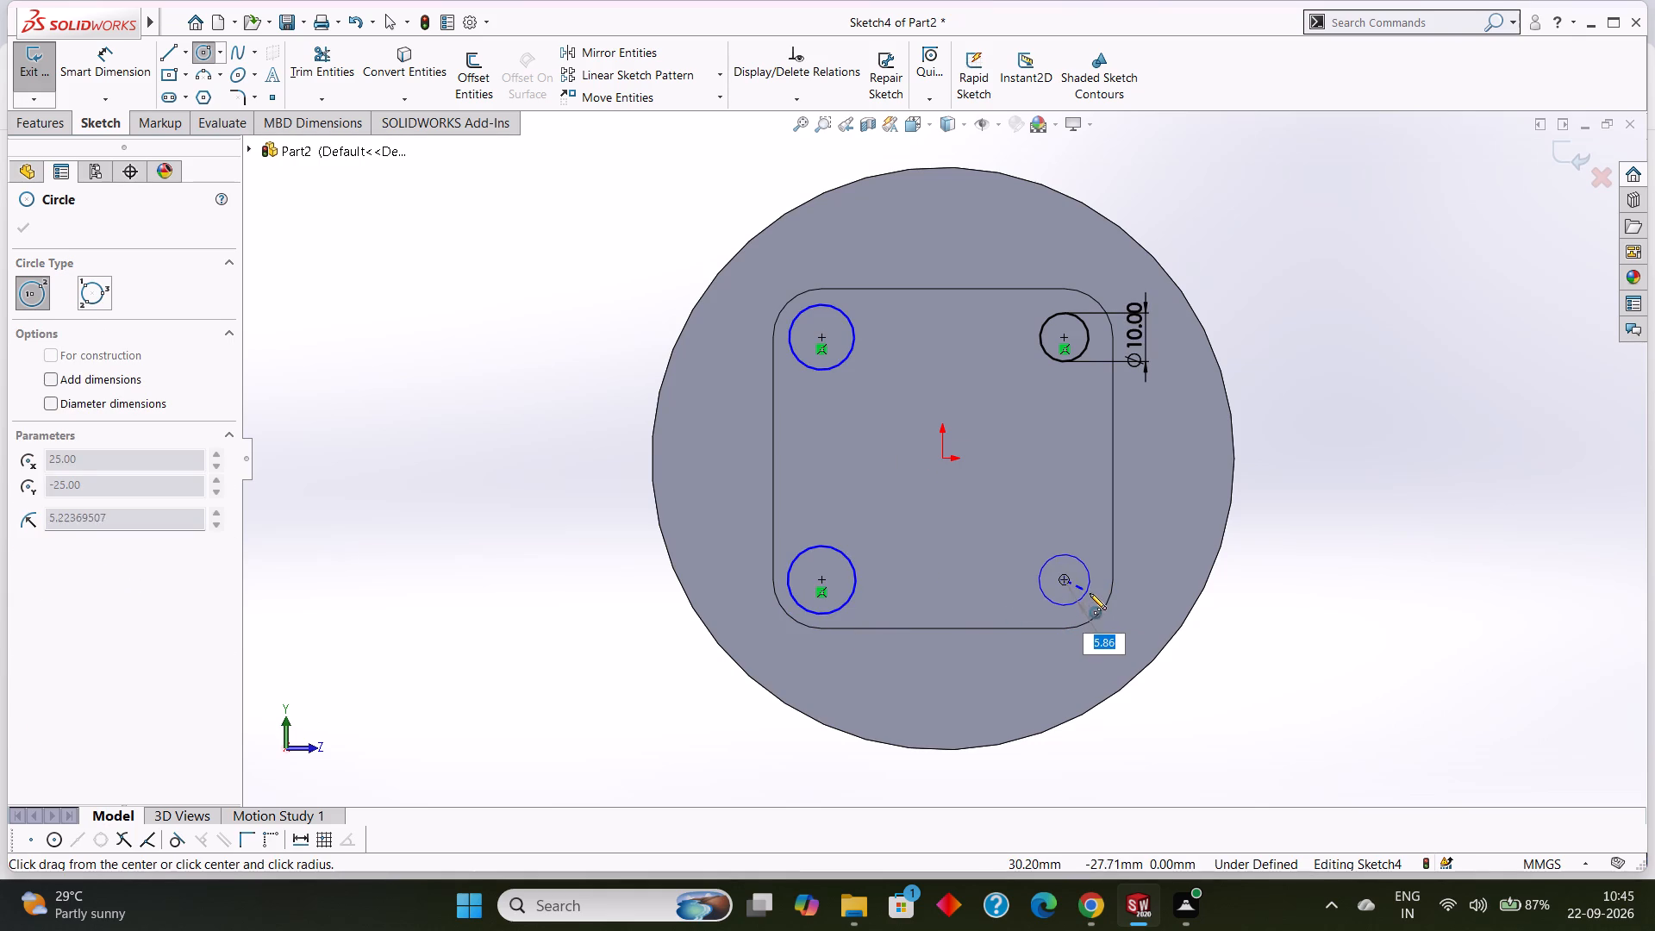
click(1090, 594)
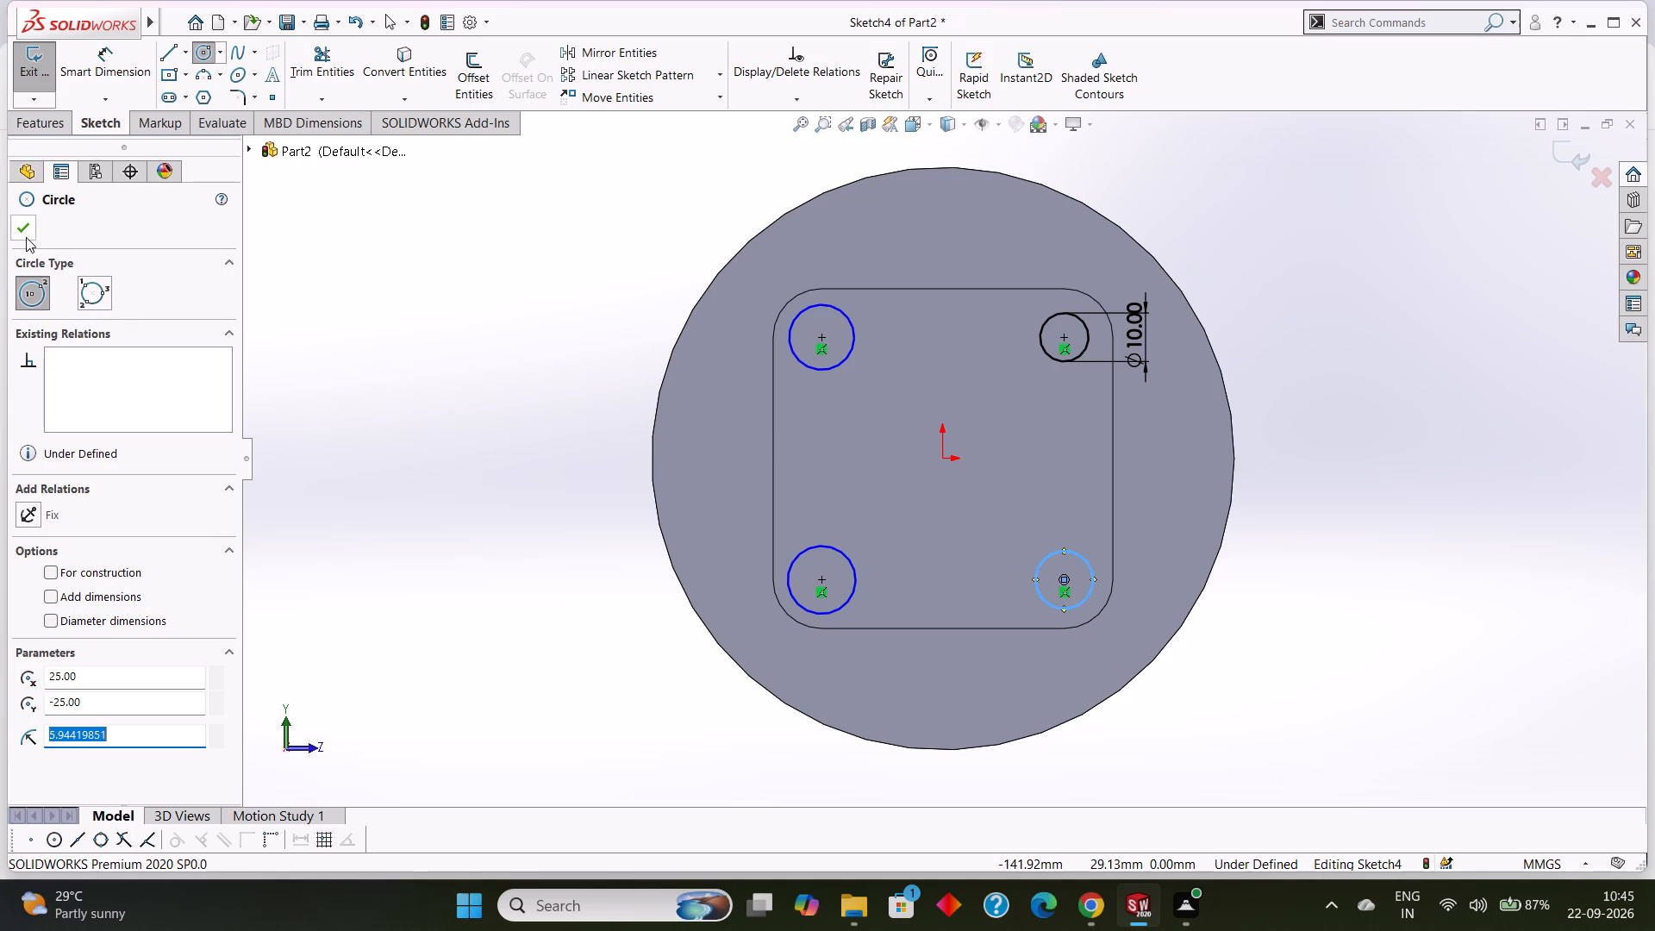
click(25, 235)
Dimension the diameters of the upper-left, lower-left and lower-right corner circles as 10 mm each.
click(100, 66)
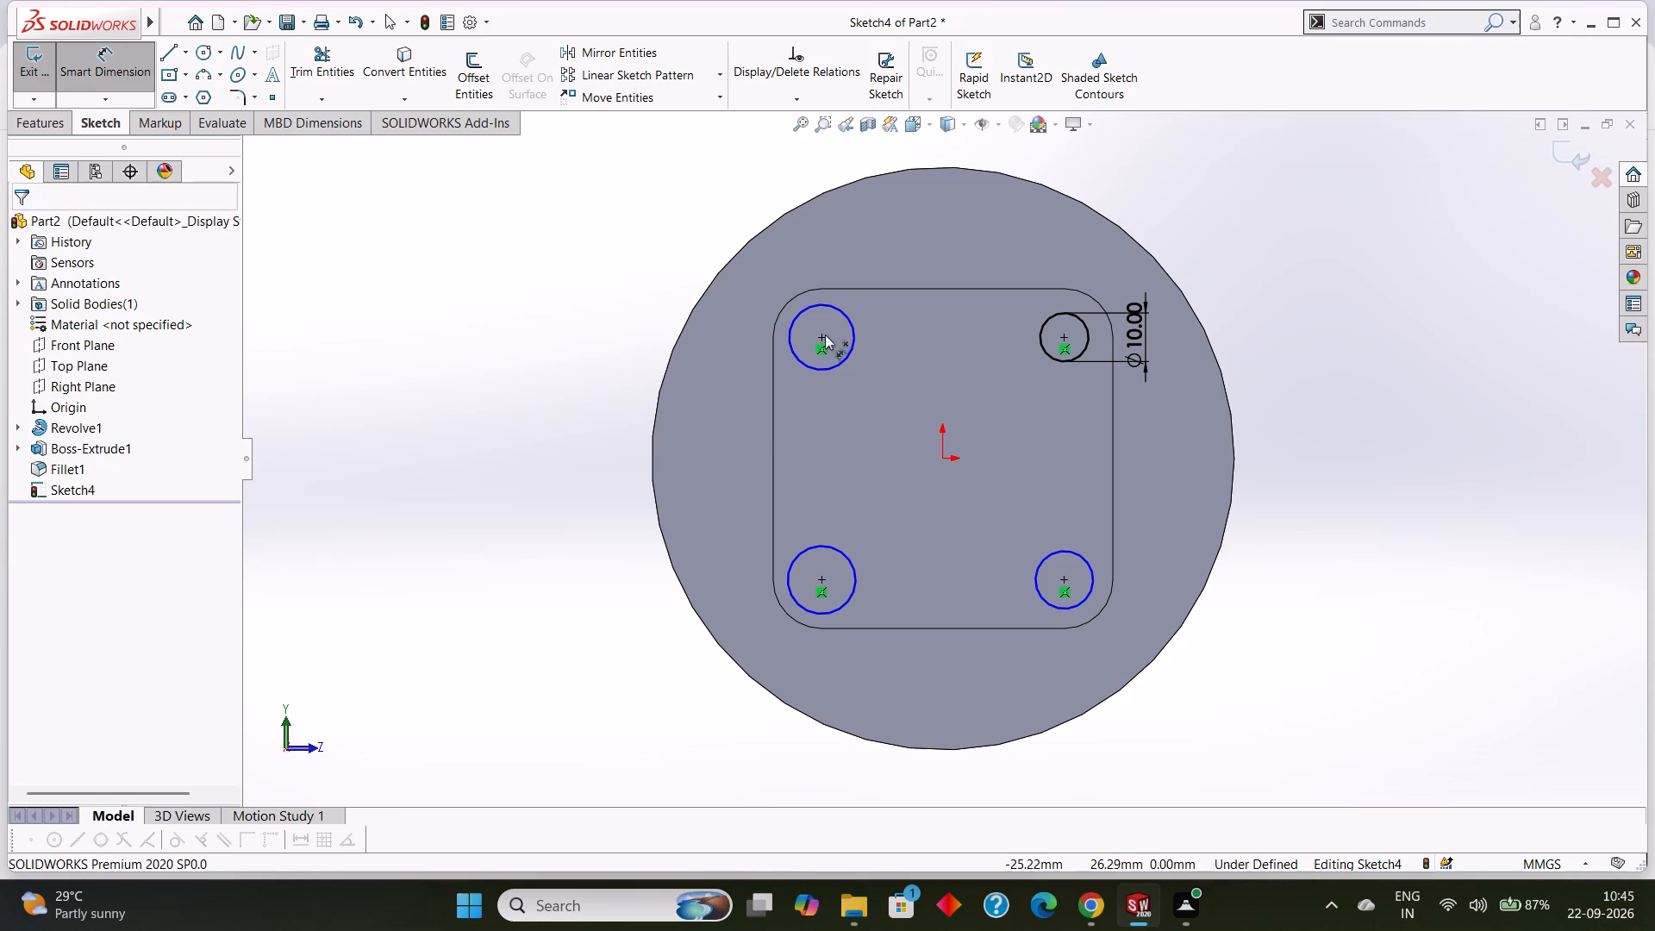
click(855, 342)
click(906, 352)
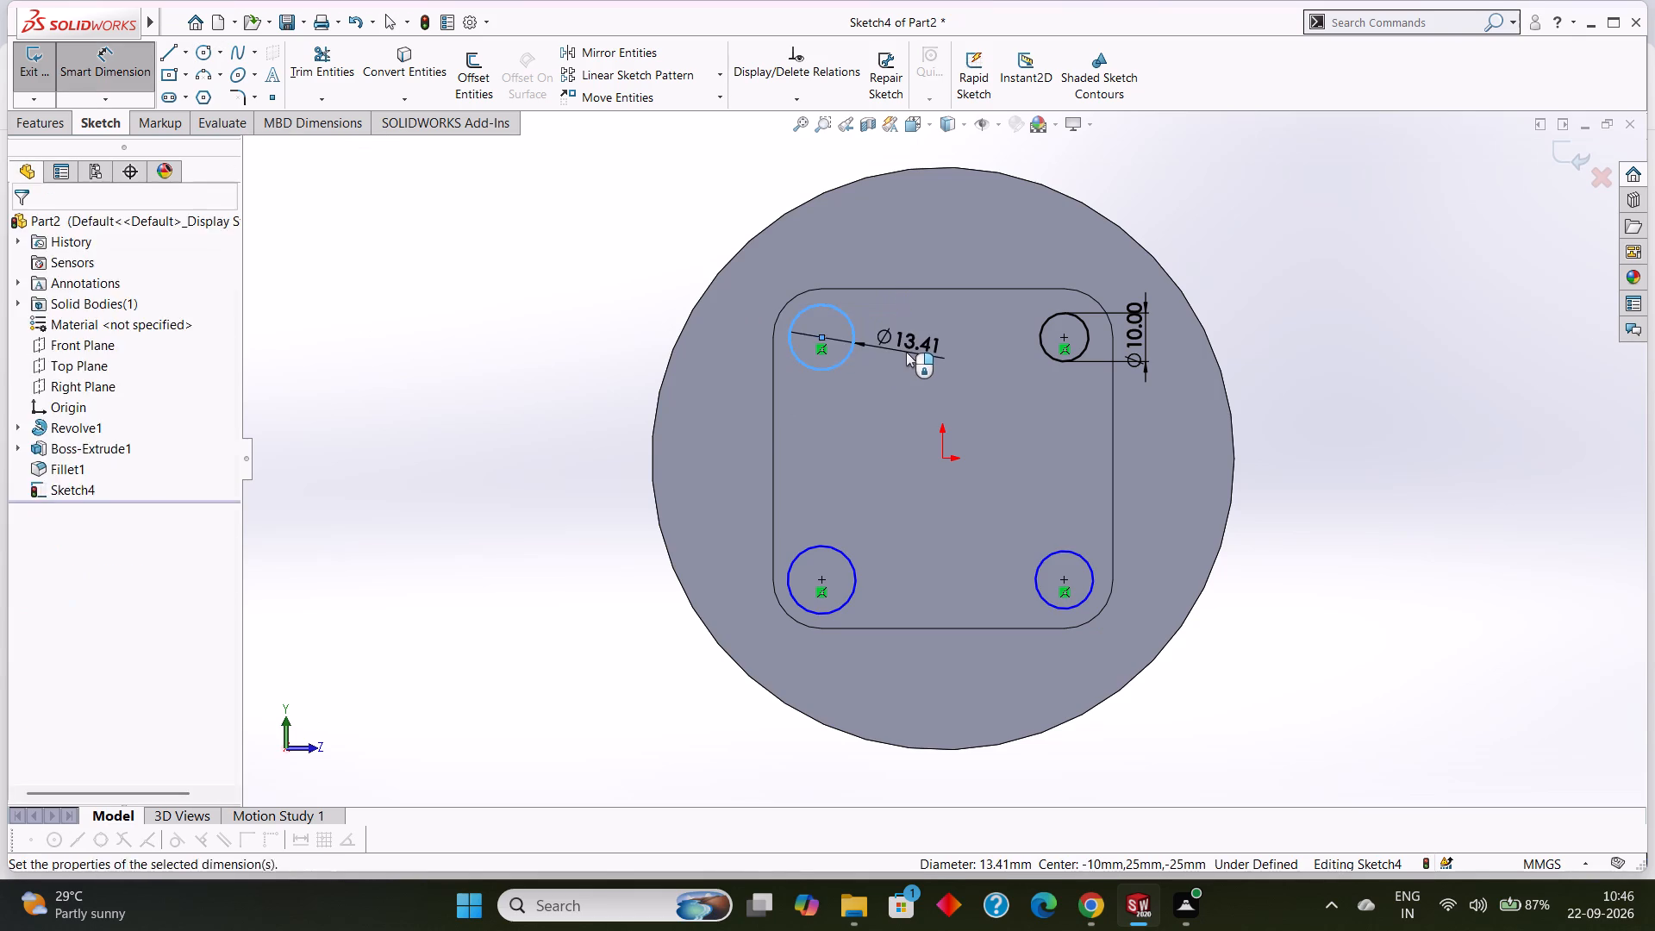
text(10)
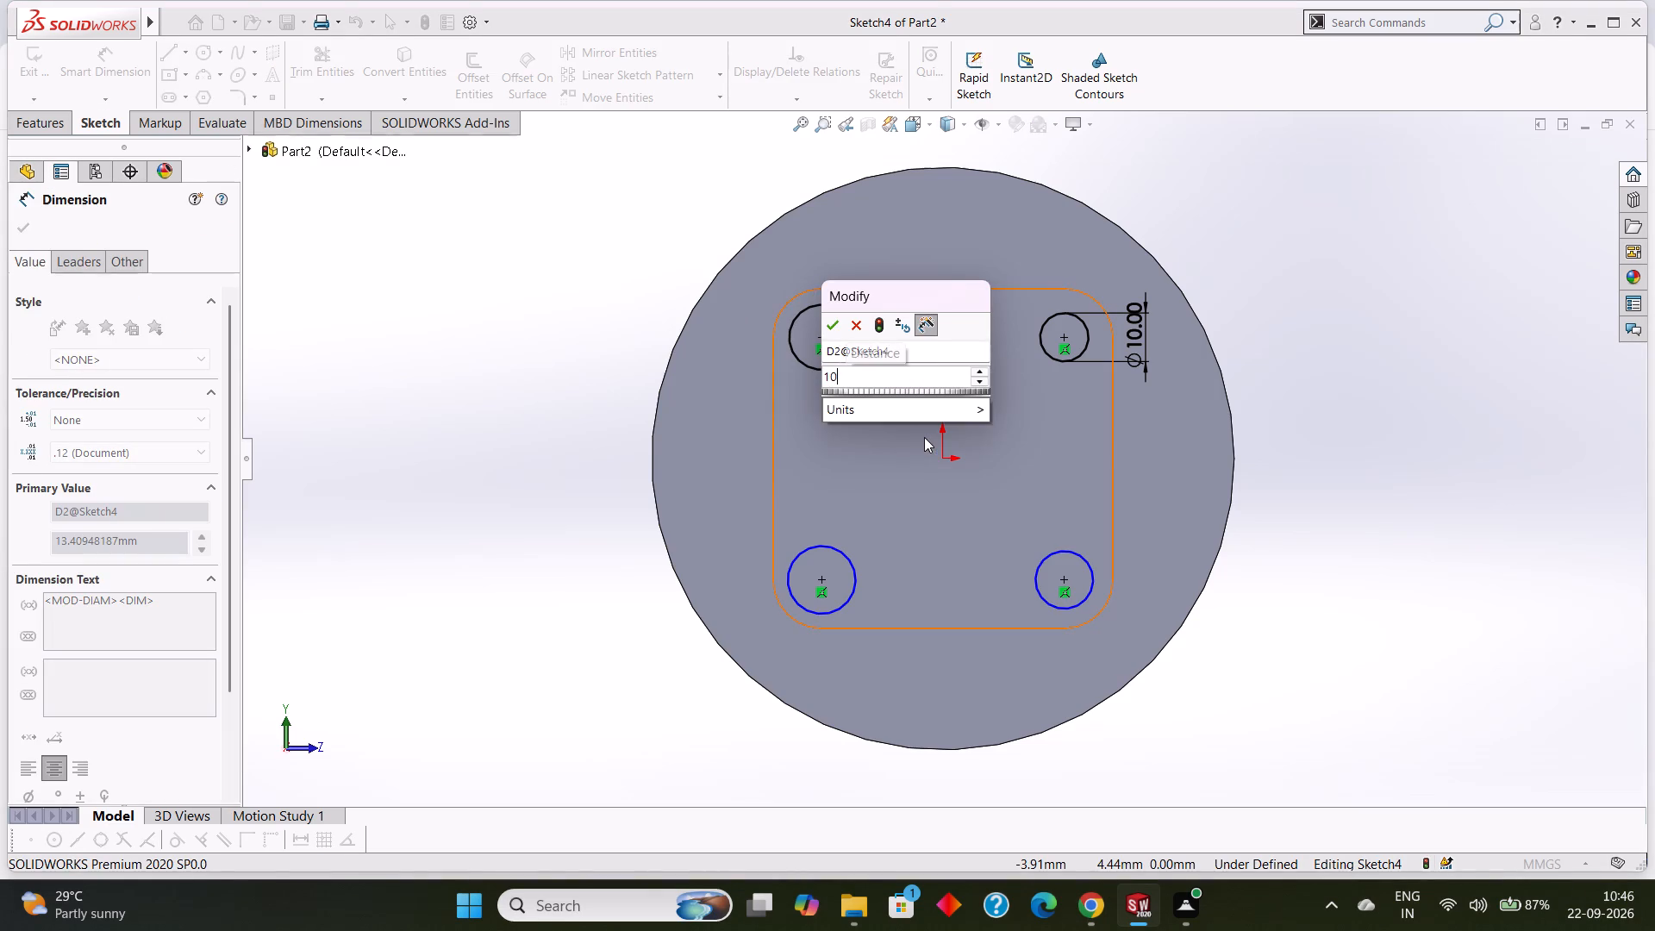
key(Return)
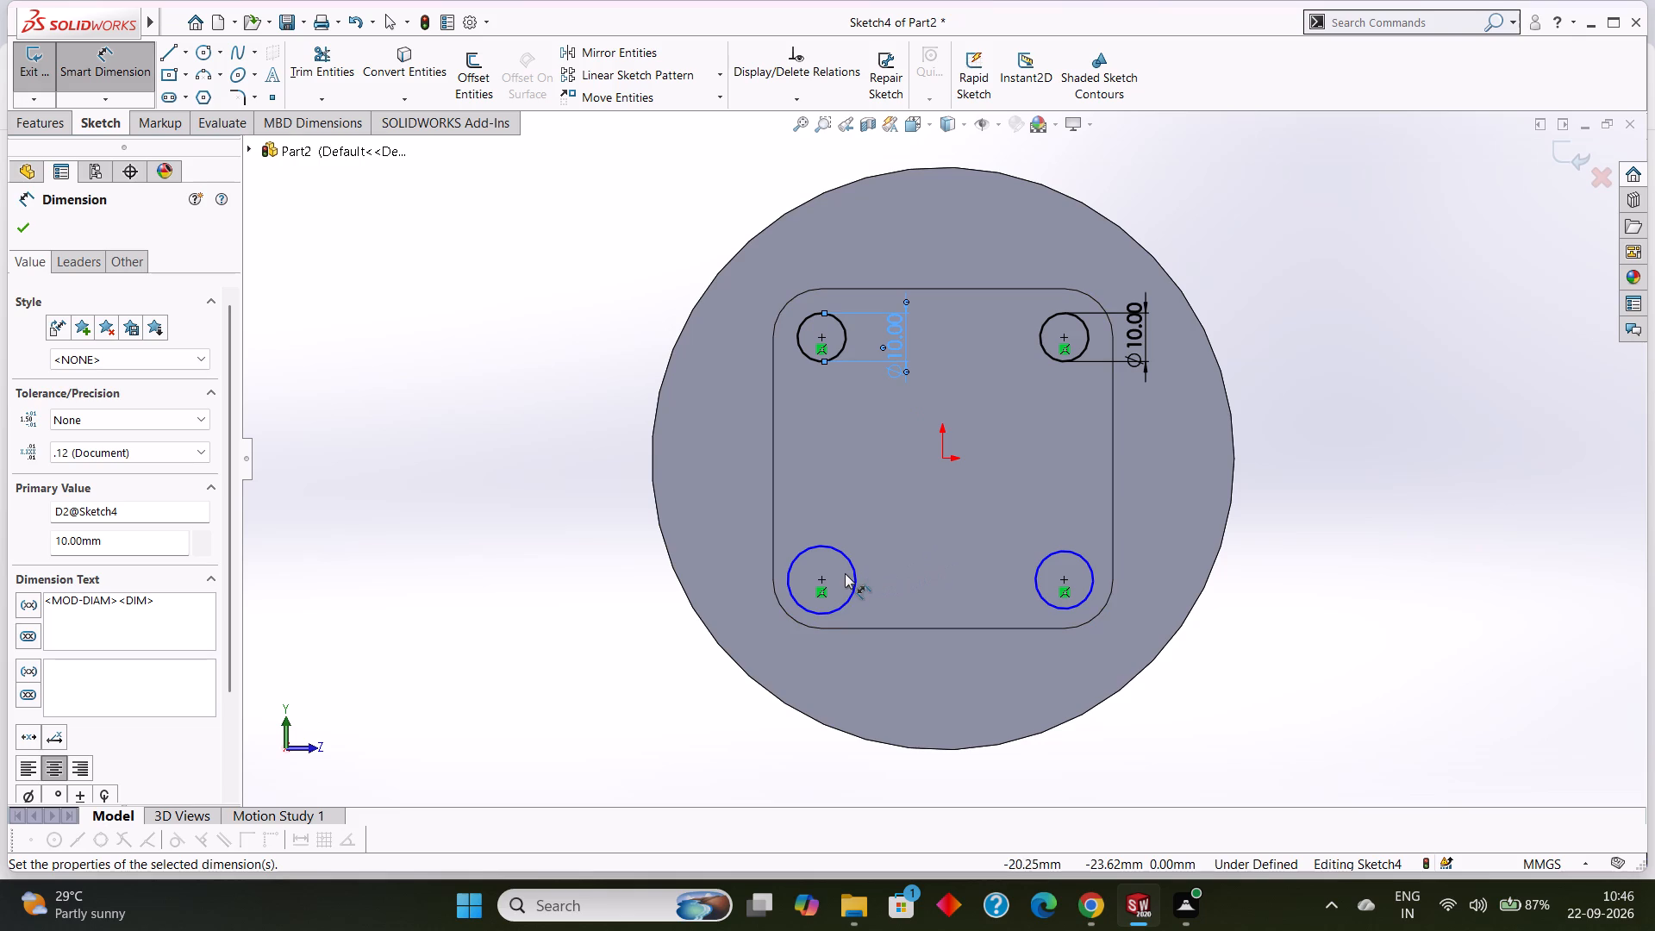
click(852, 572)
click(911, 573)
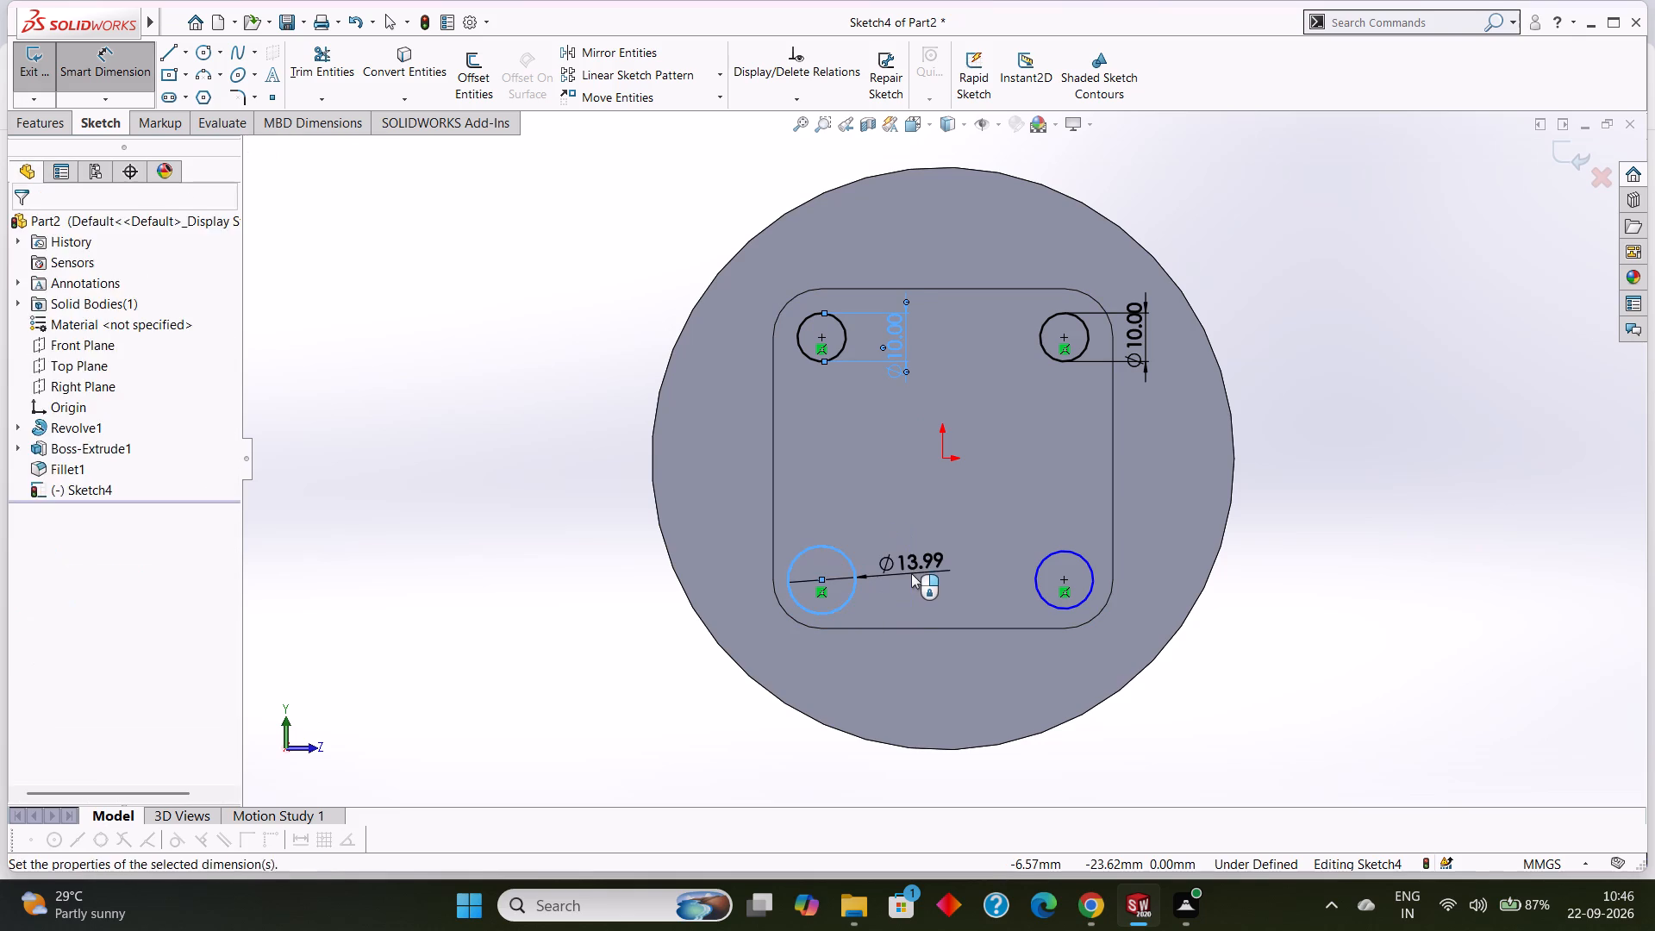
text(10)
key(Return)
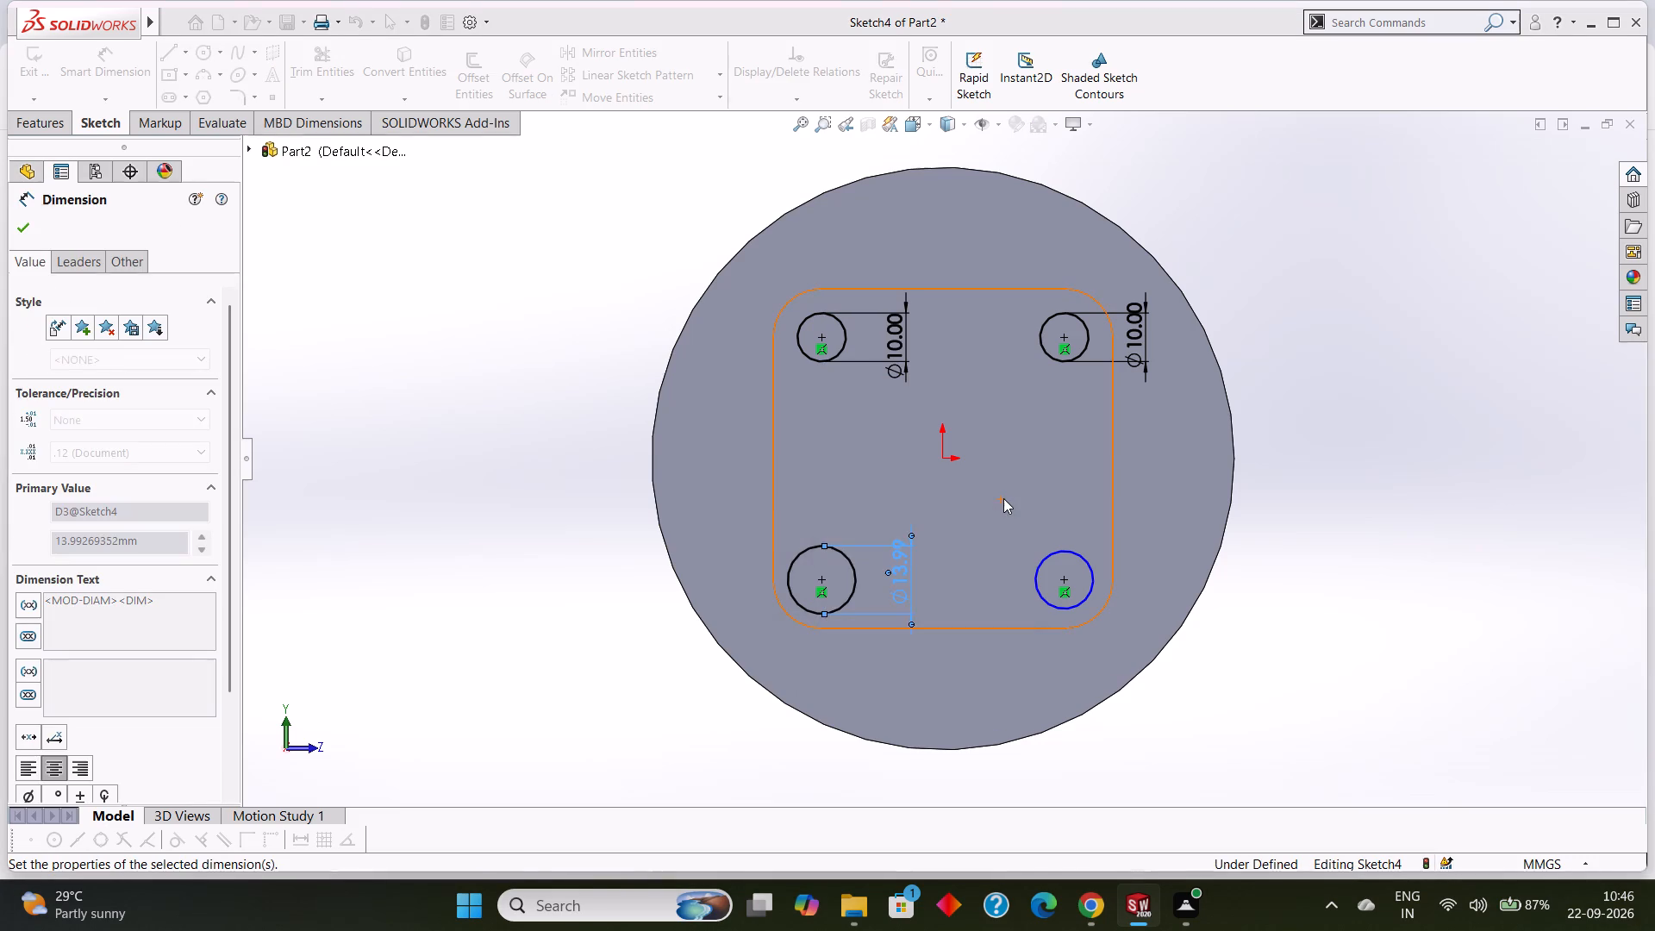
click(1039, 548)
click(1049, 555)
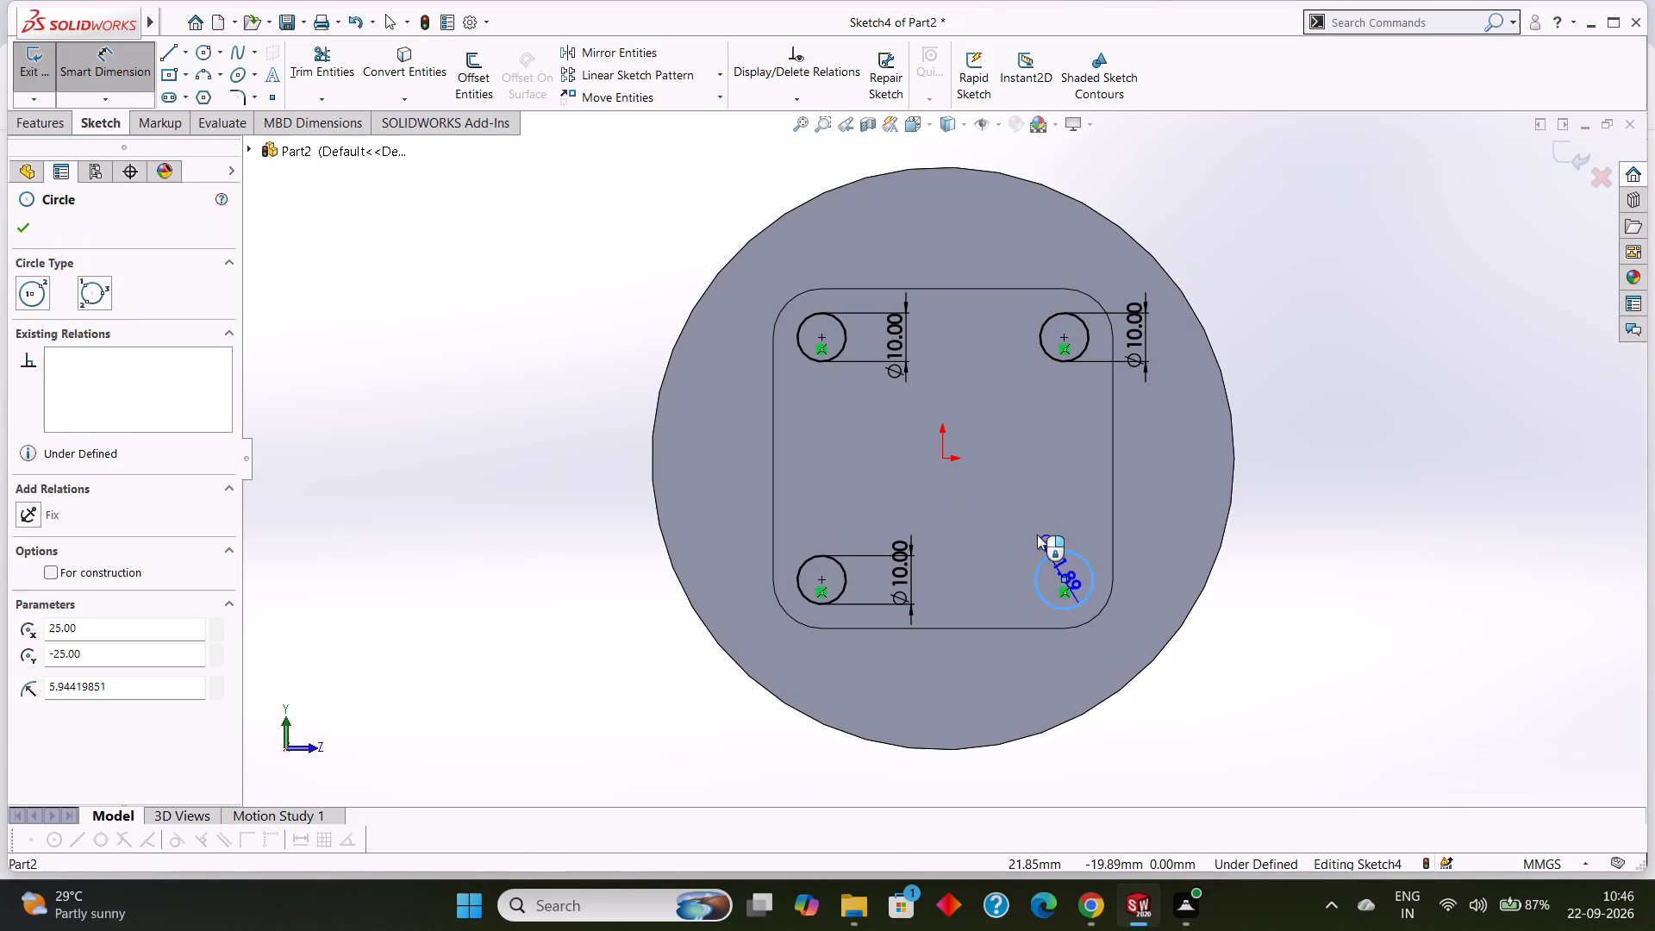
click(1034, 522)
text(10)
key(Return)
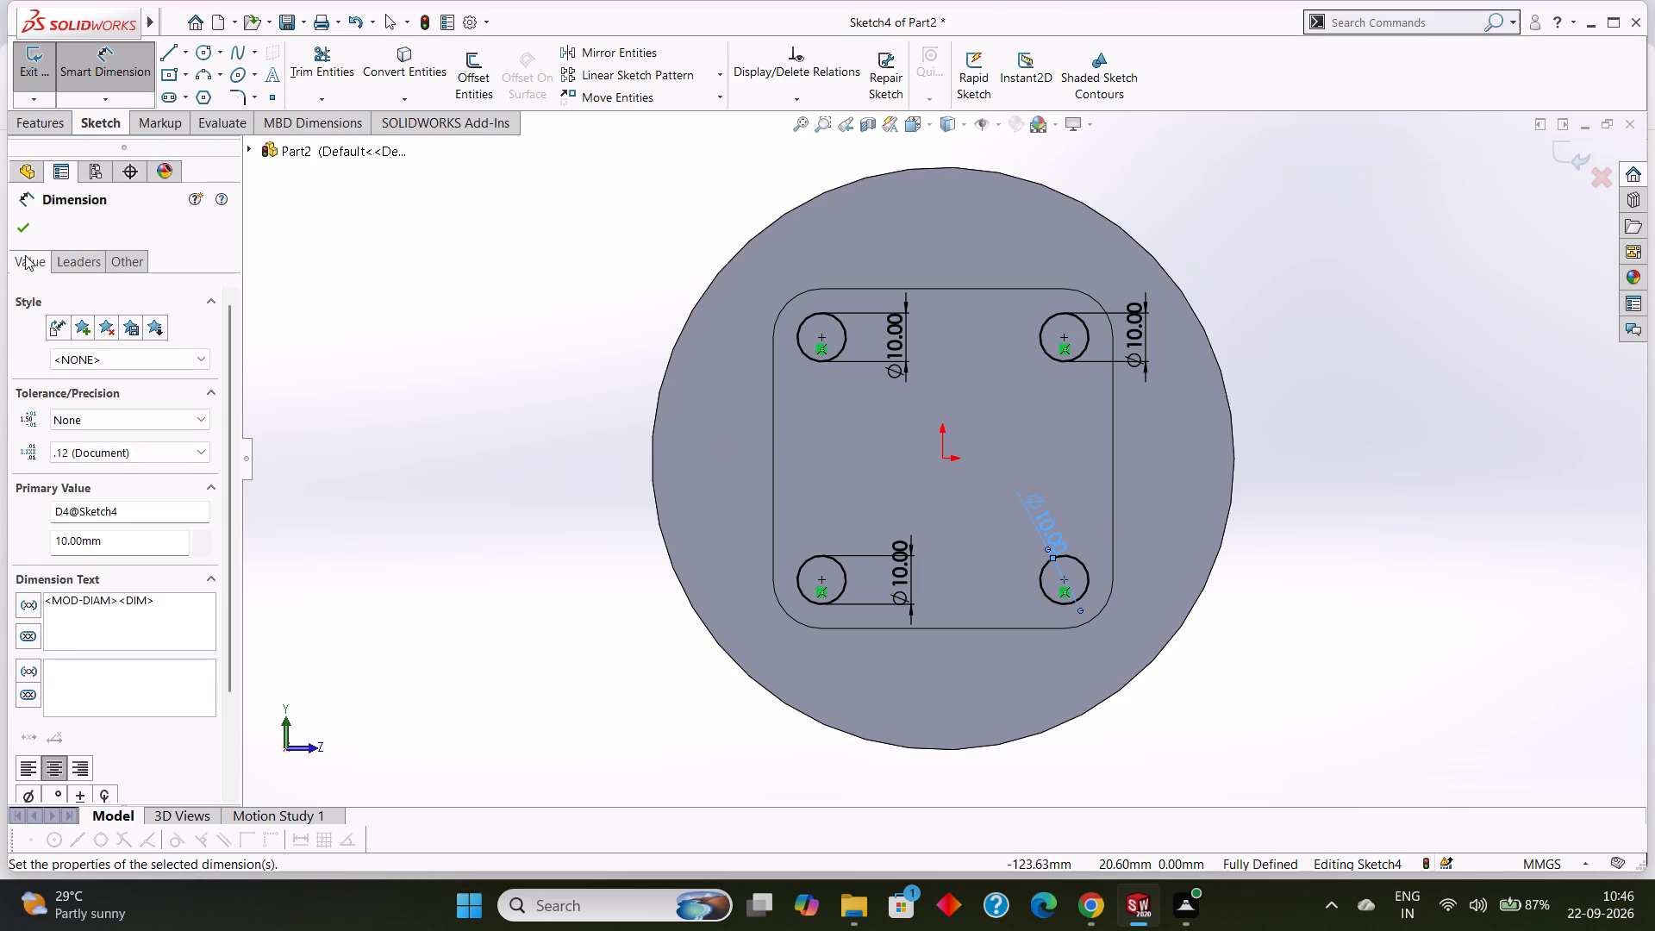
click(34, 235)
Cut-extrude the four corner circles through the square plate with a blind depth of 10 mm.
click(39, 126)
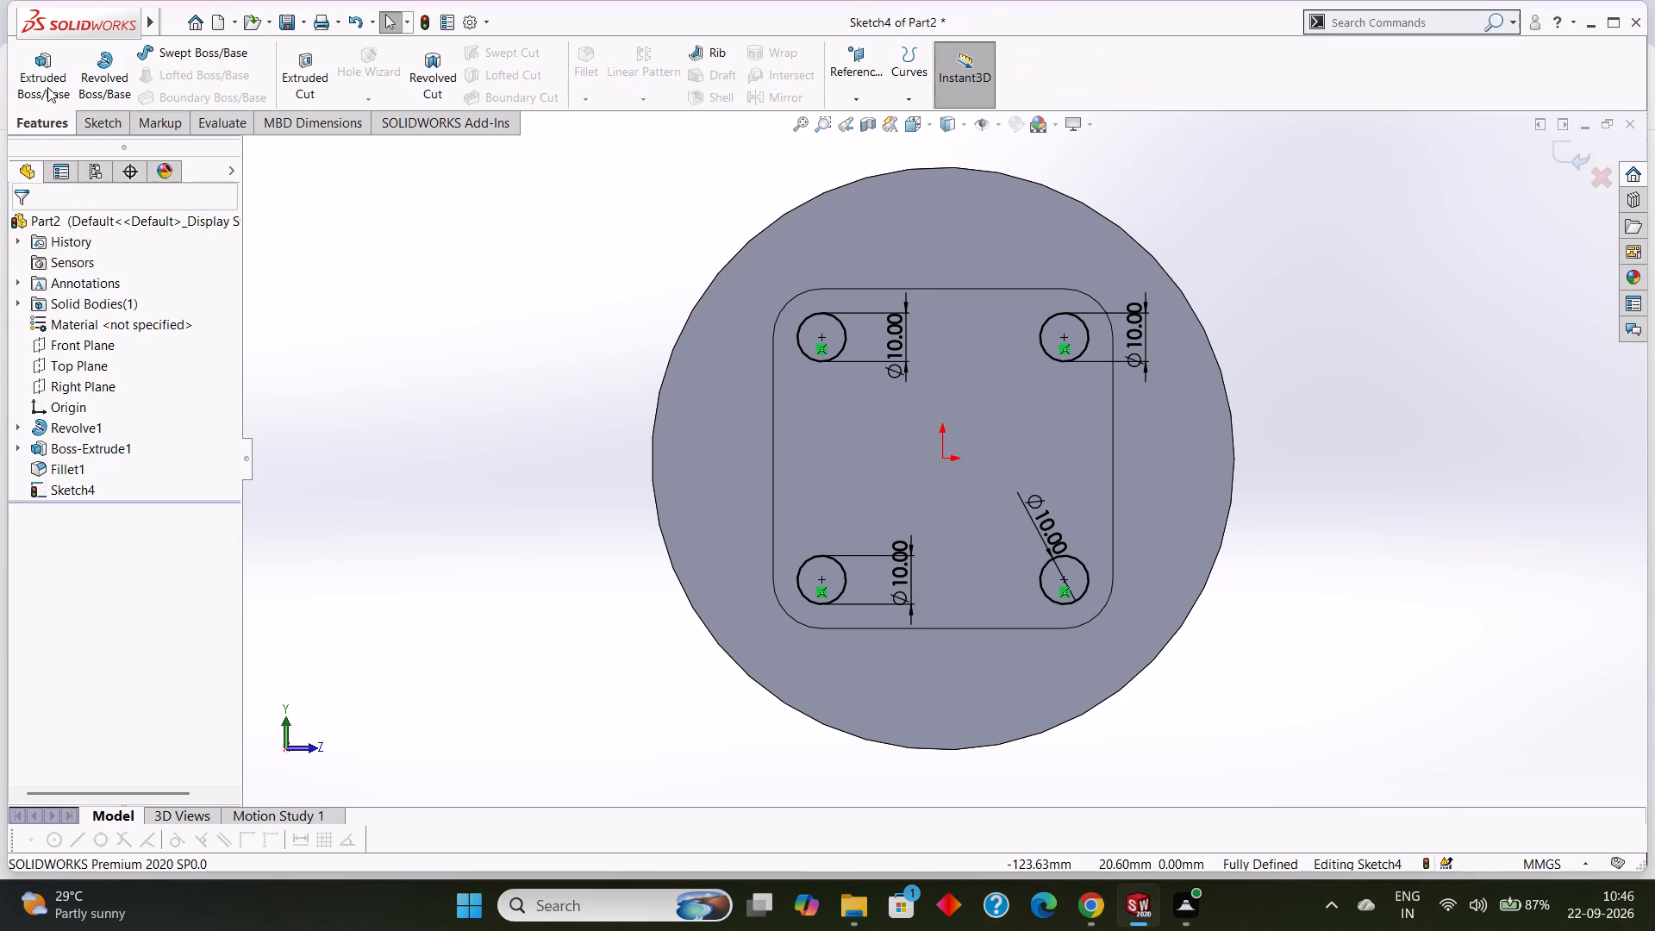
click(290, 78)
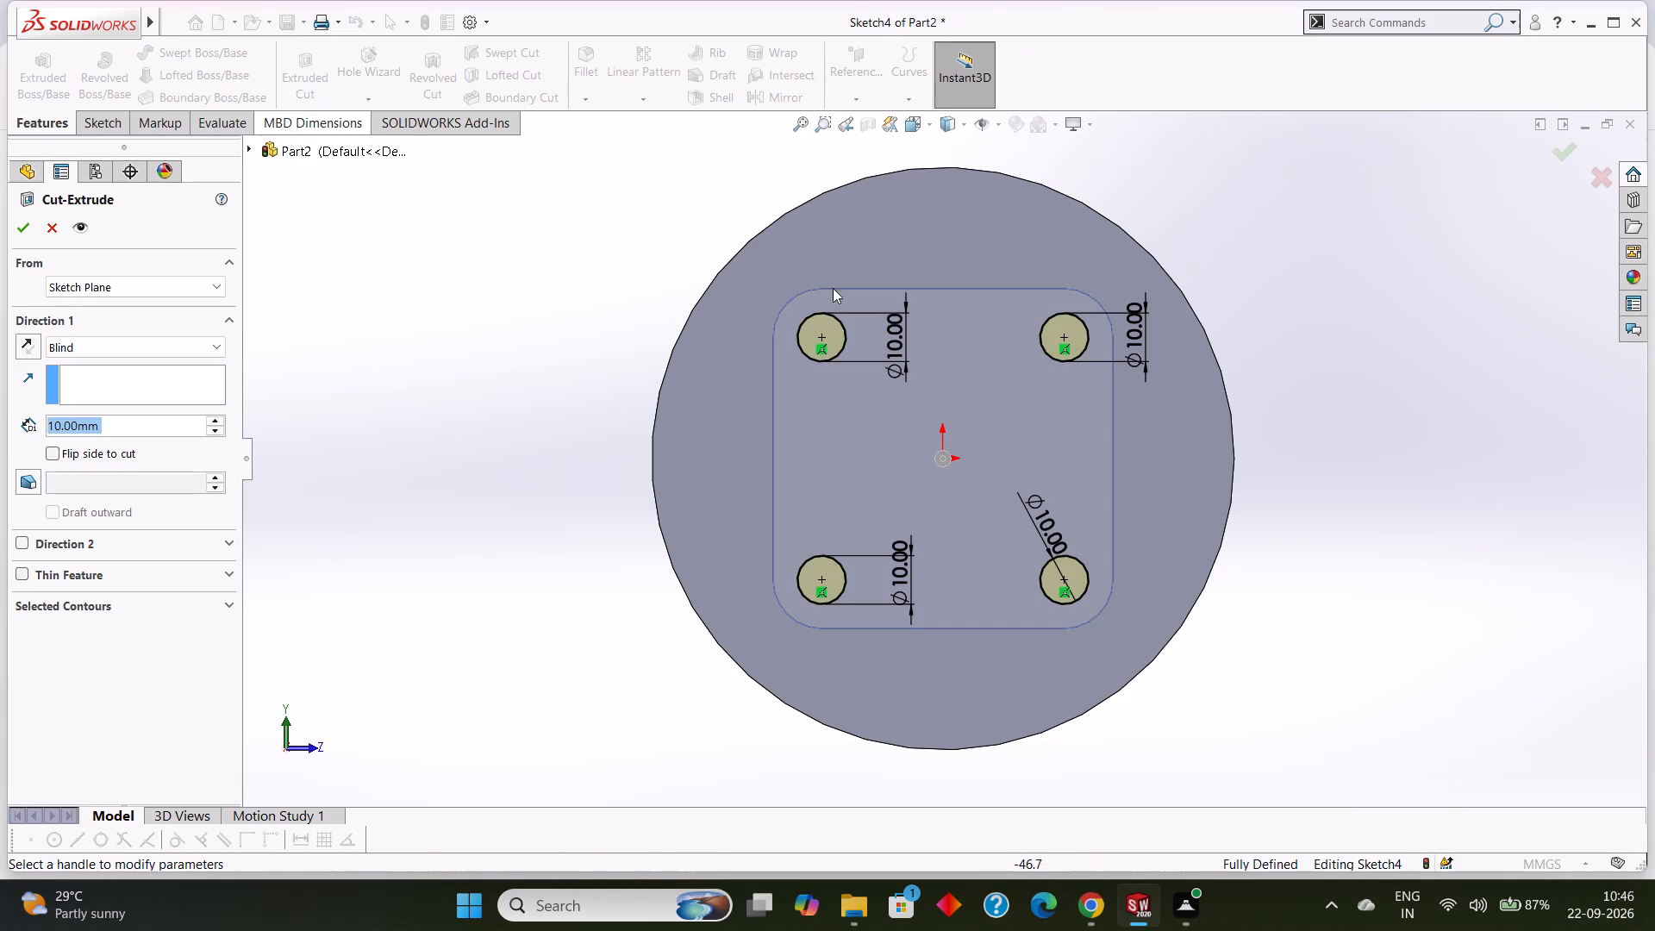
middle_drag(1460, 387, 1368, 453)
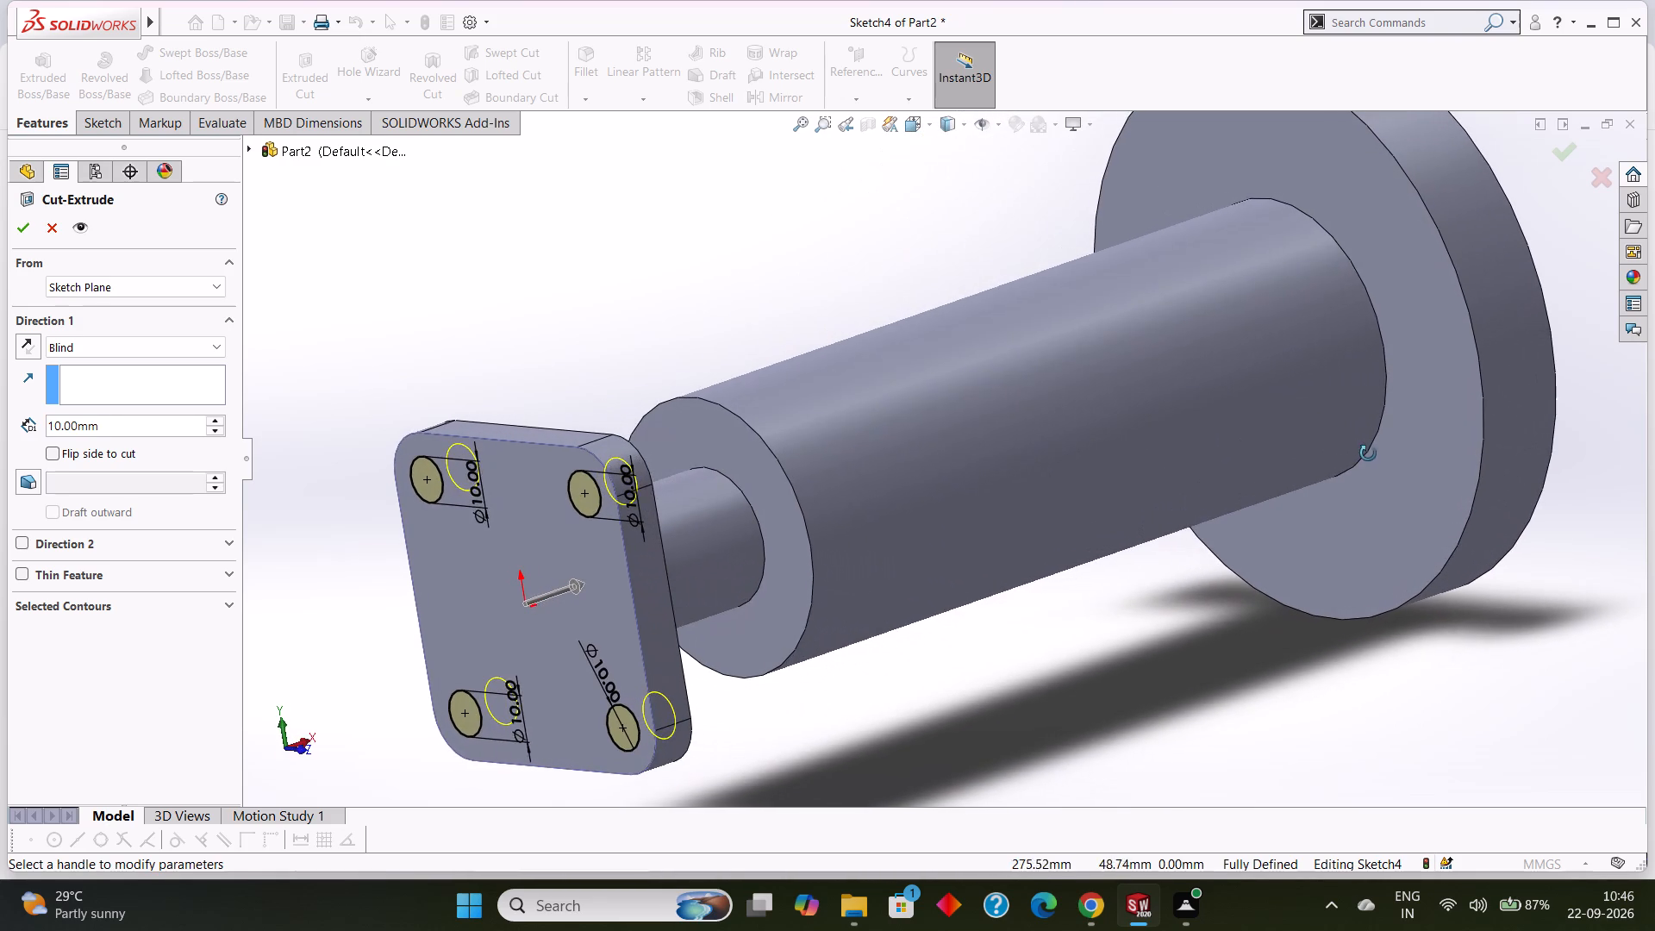
middle_drag(1368, 453, 1368, 453)
click(26, 218)
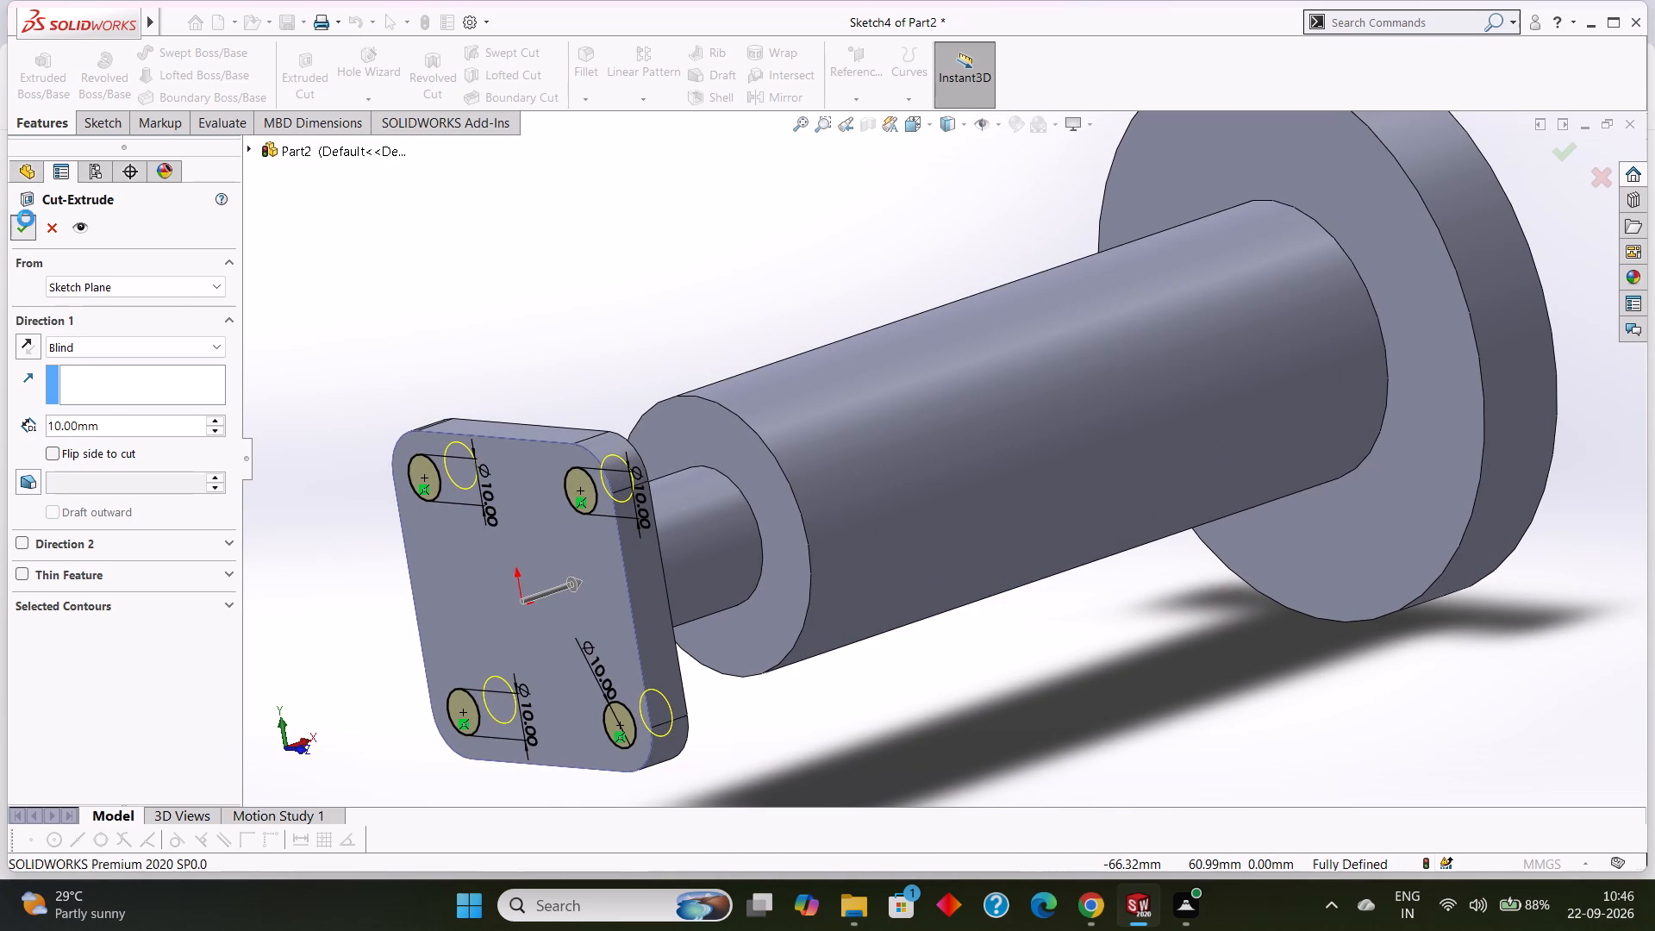
On the large flange's plate-side face, sketch a circle about 12.9 mm in diameter, level with the origin and about 46 mm along positive Z.
click(607, 361)
middle_drag(611, 361, 661, 361)
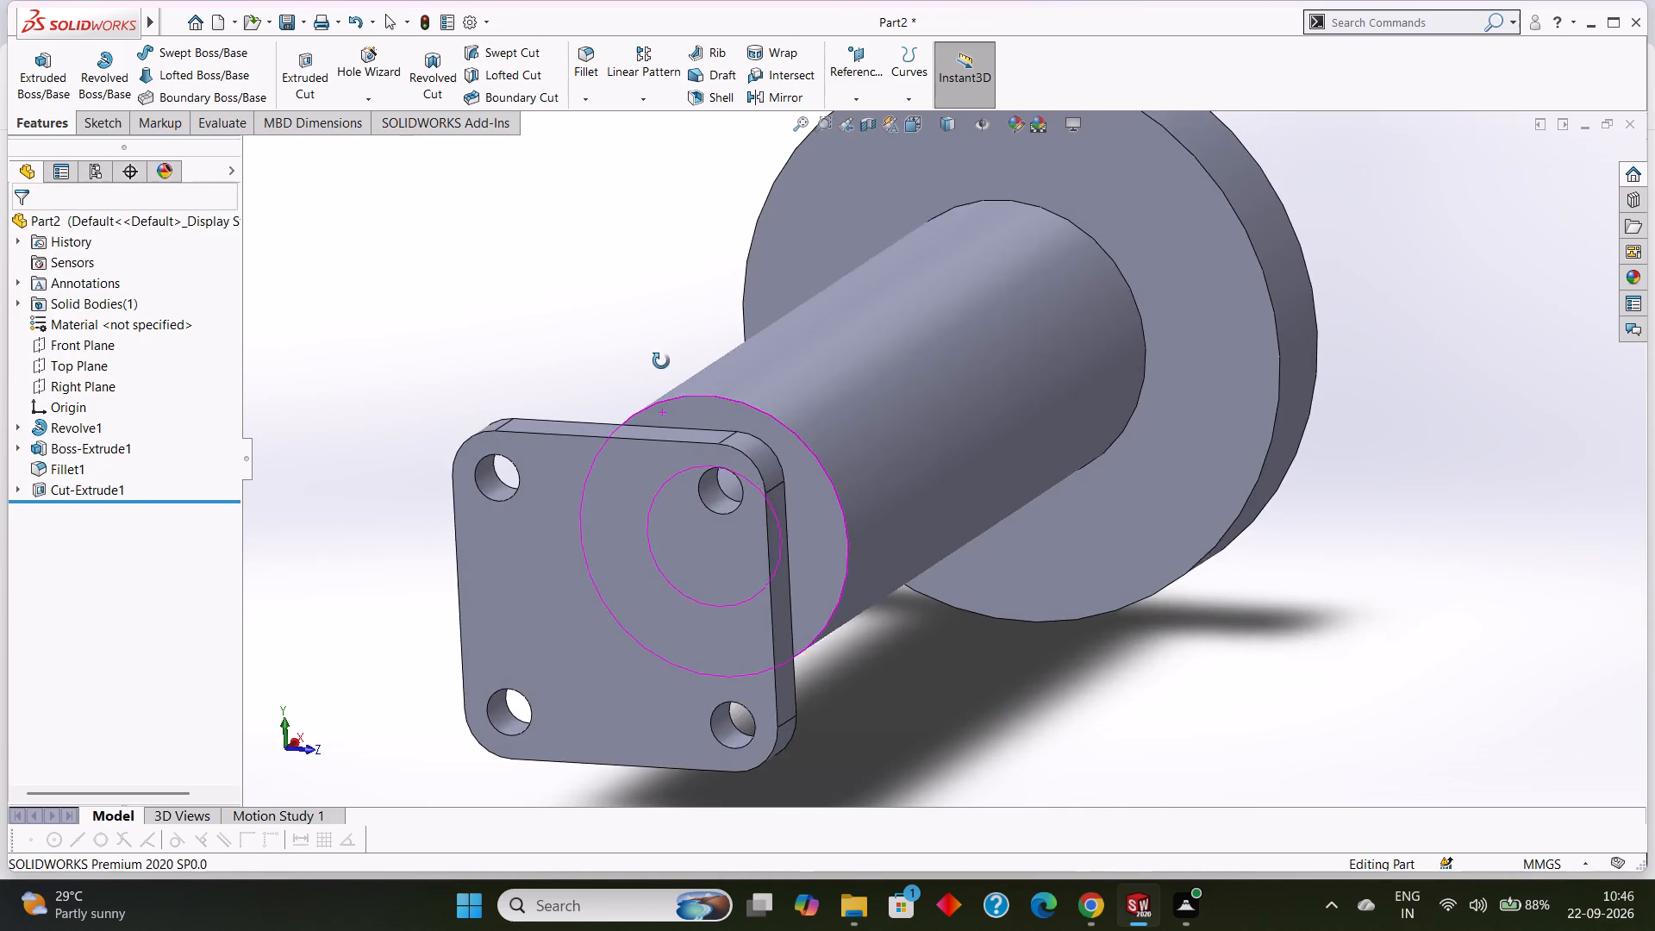
middle_drag(661, 361, 672, 331)
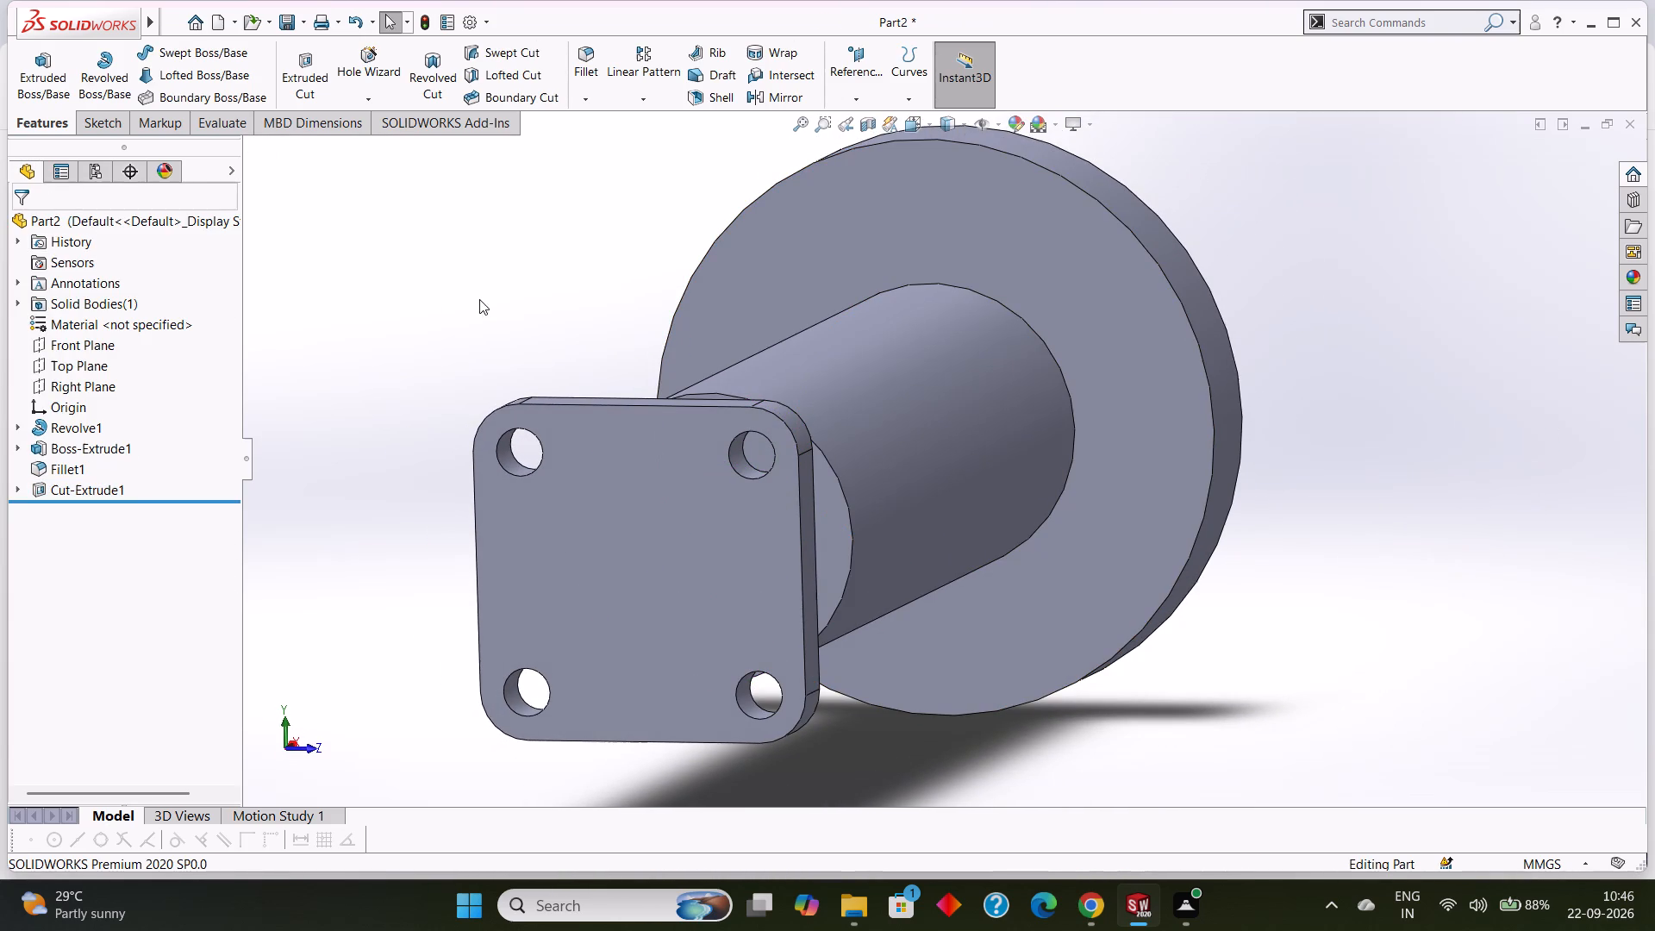
click(1111, 299)
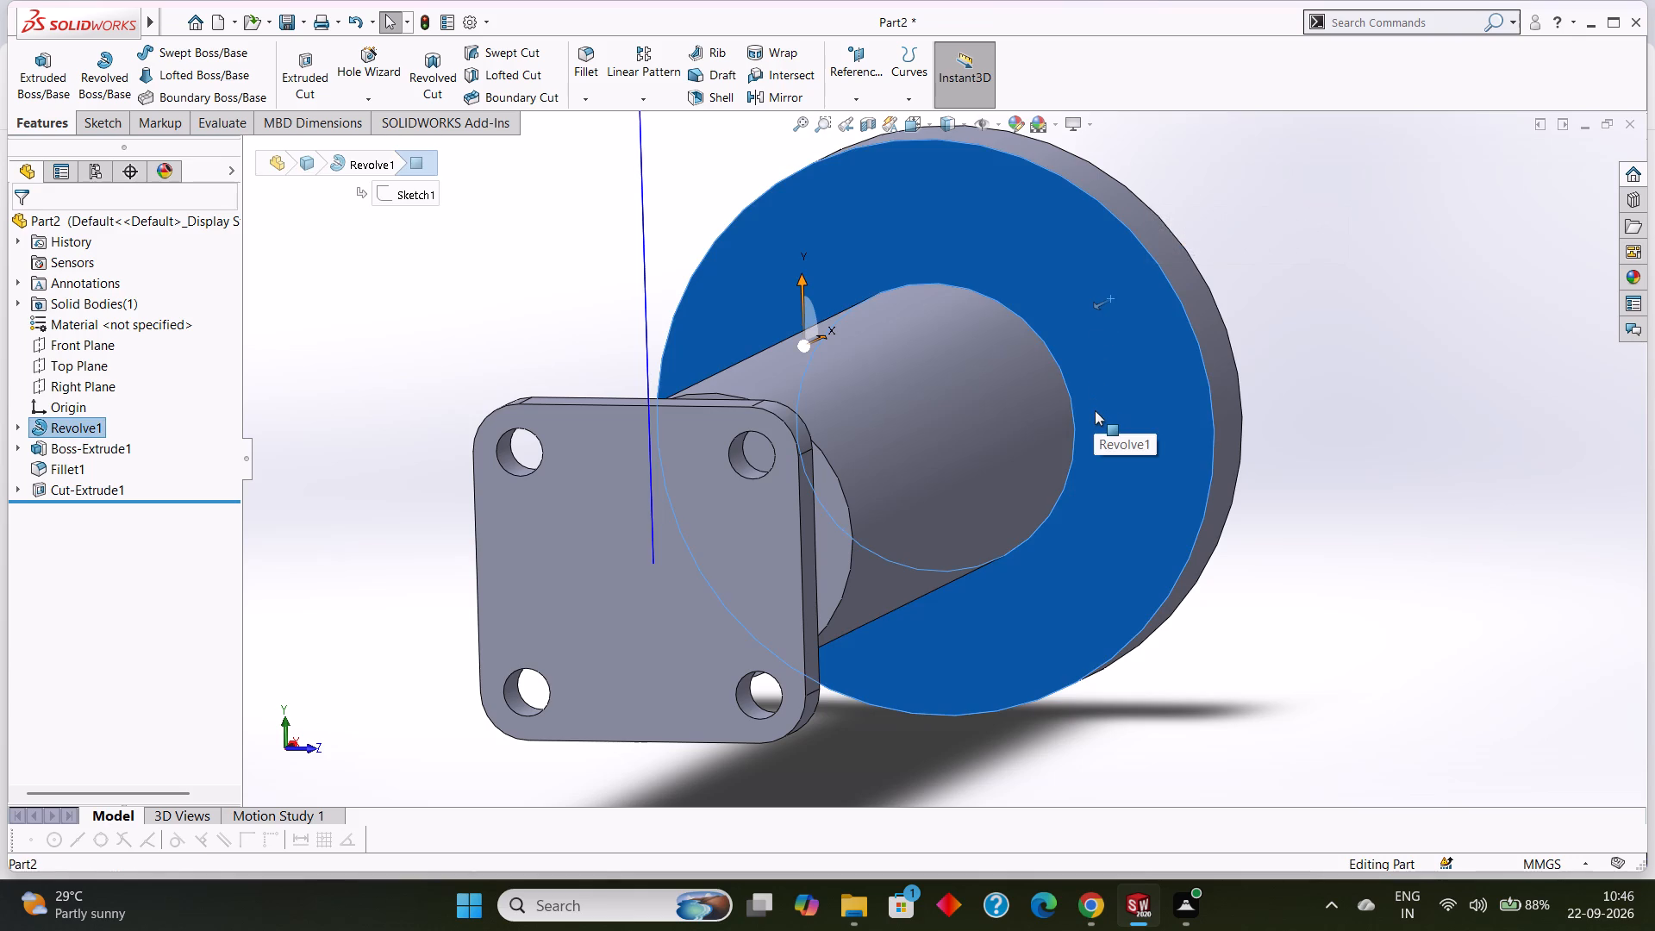
key(ctrl+8)
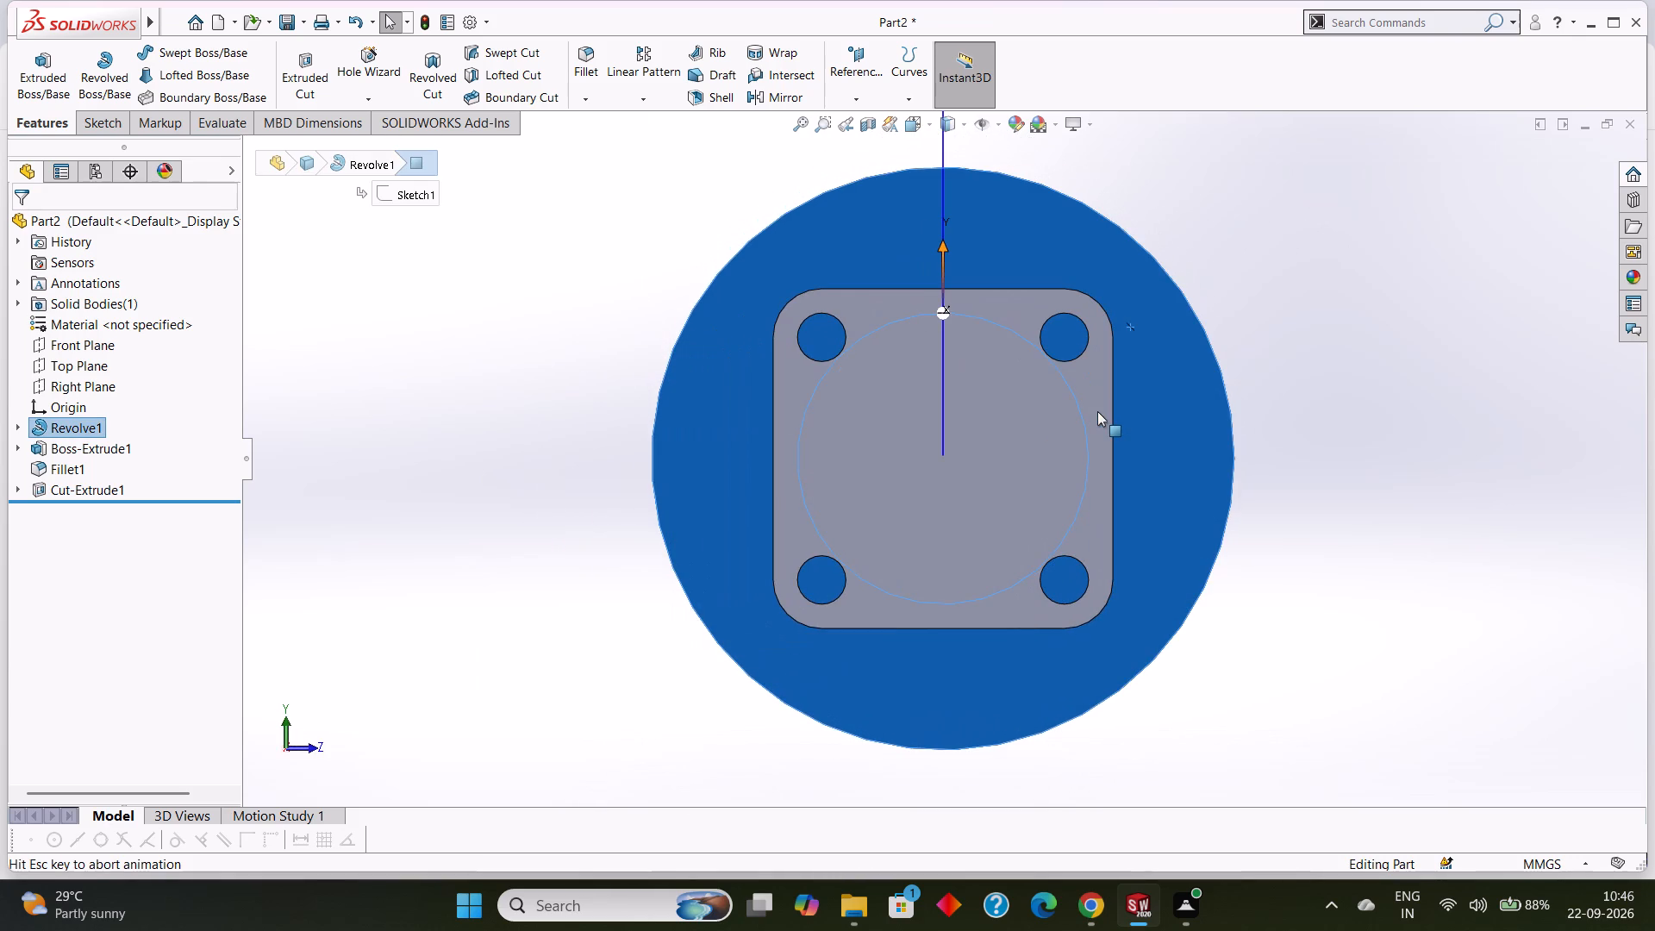
key(Escape)
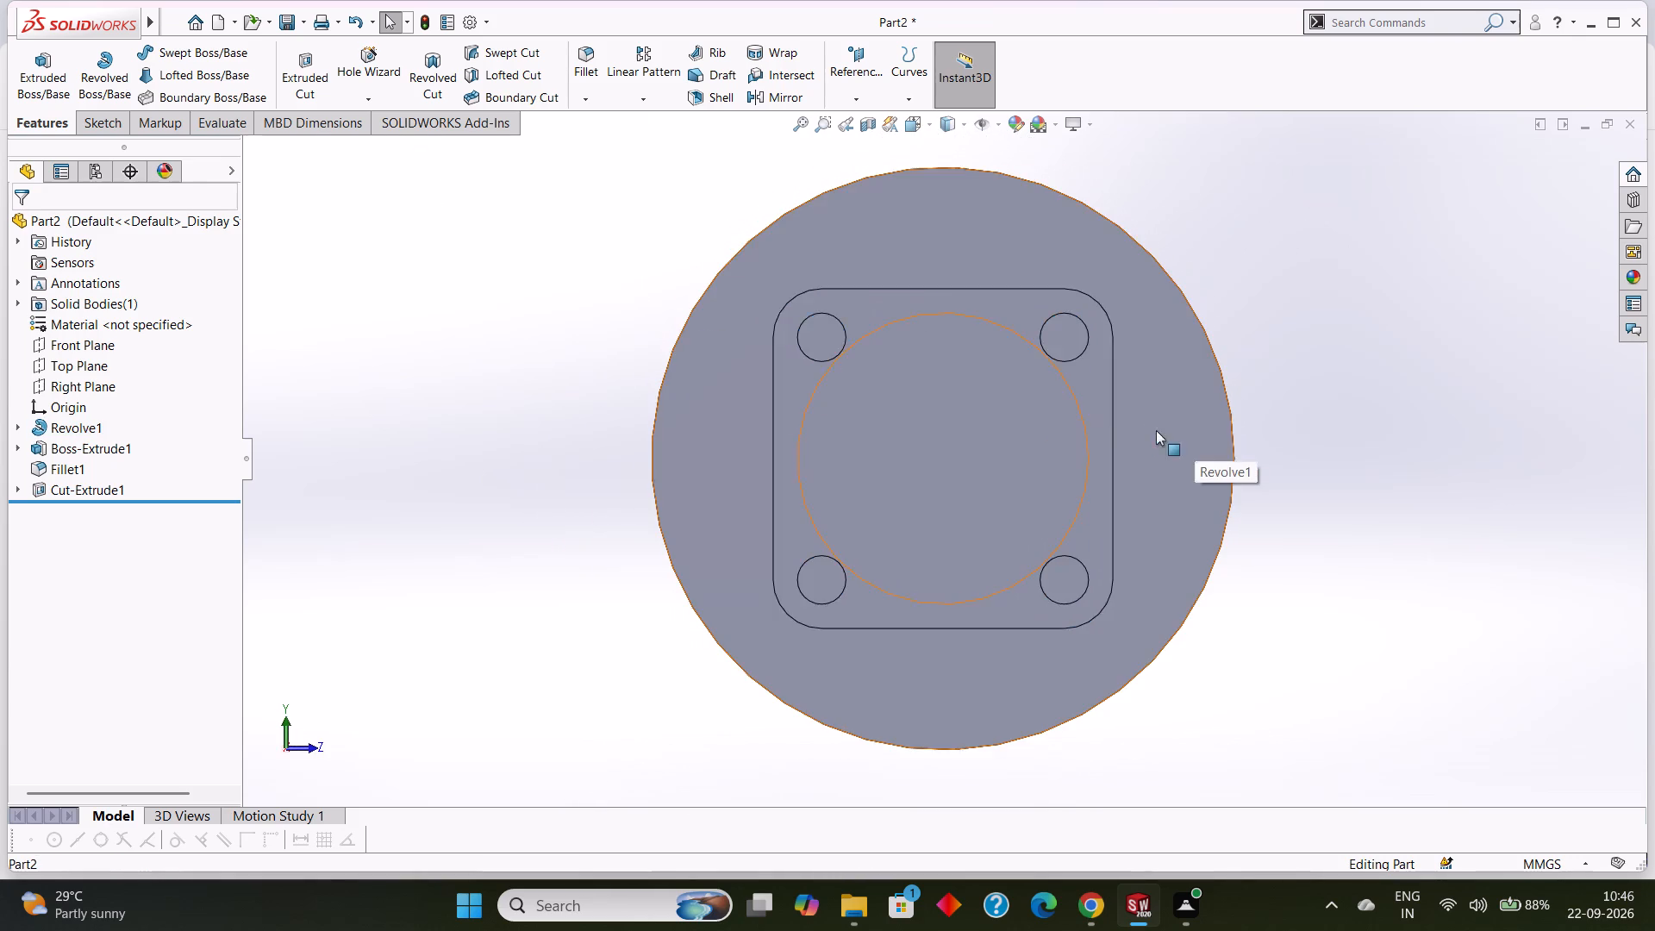
right_click(1167, 410)
click(1208, 384)
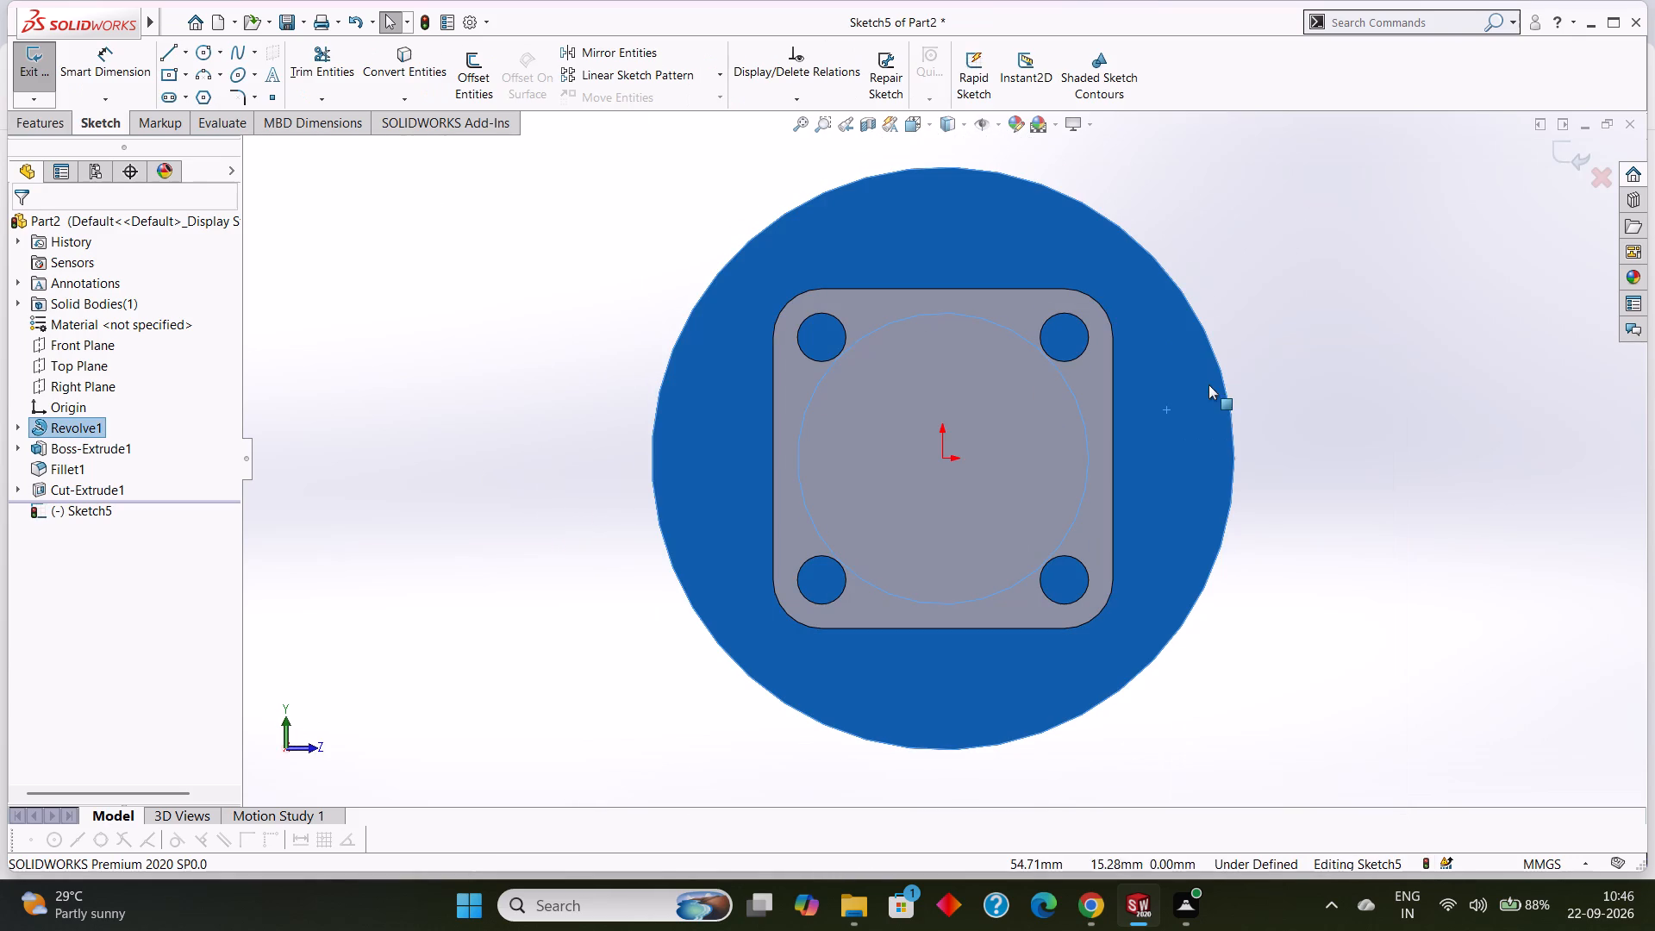
key(Escape)
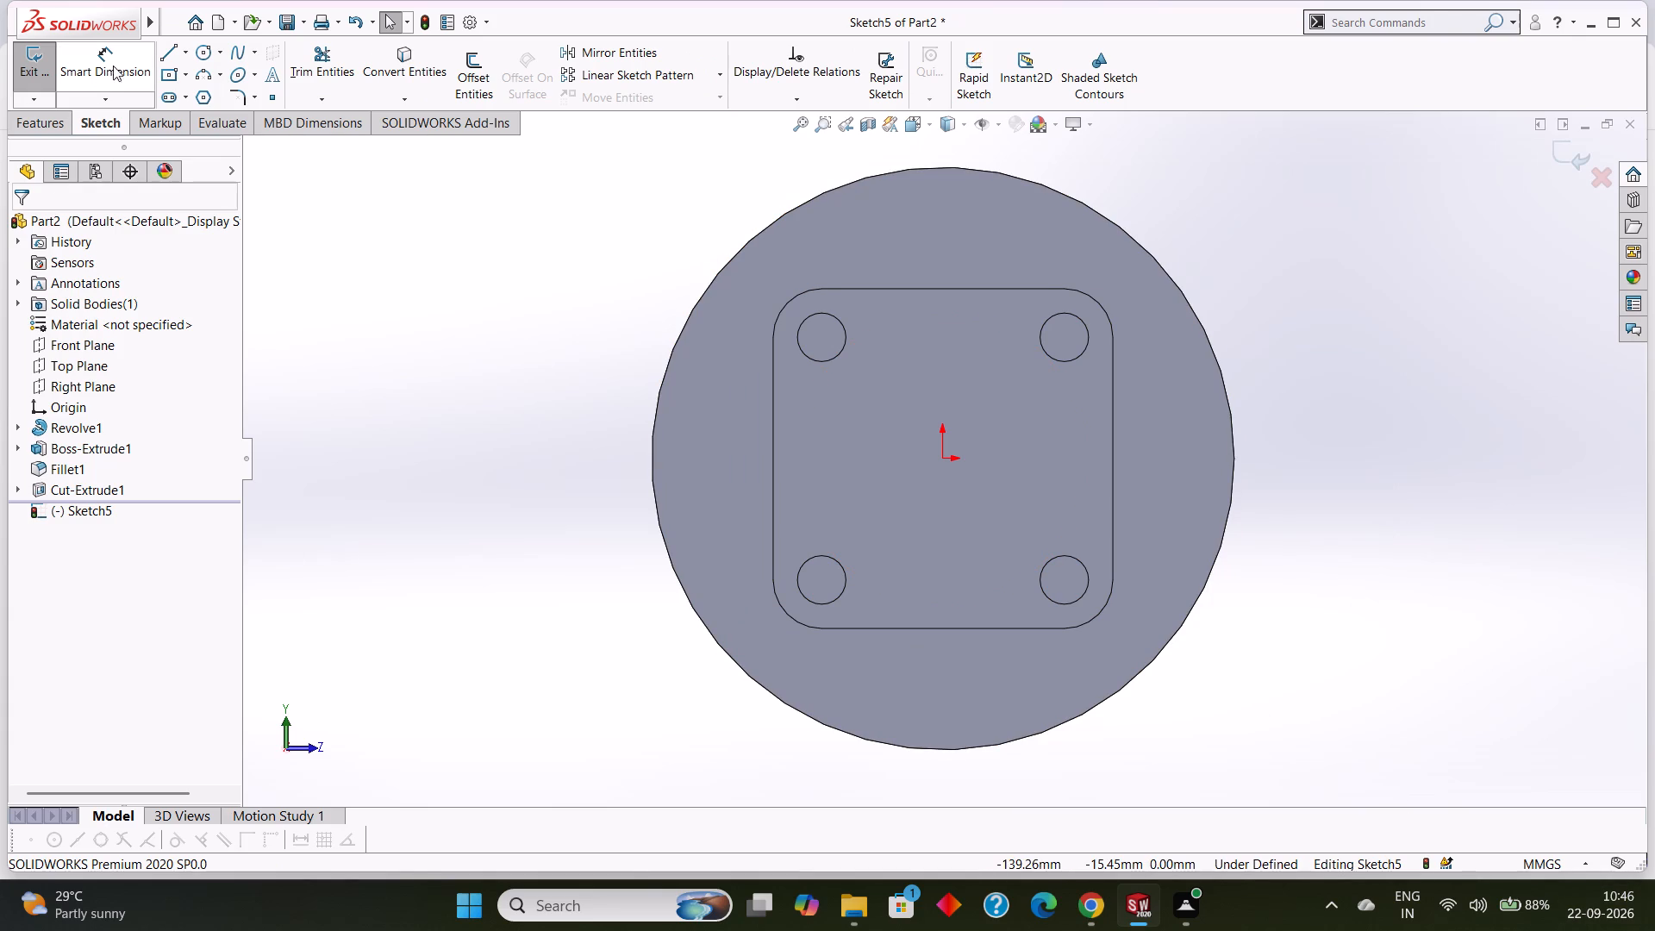
click(197, 53)
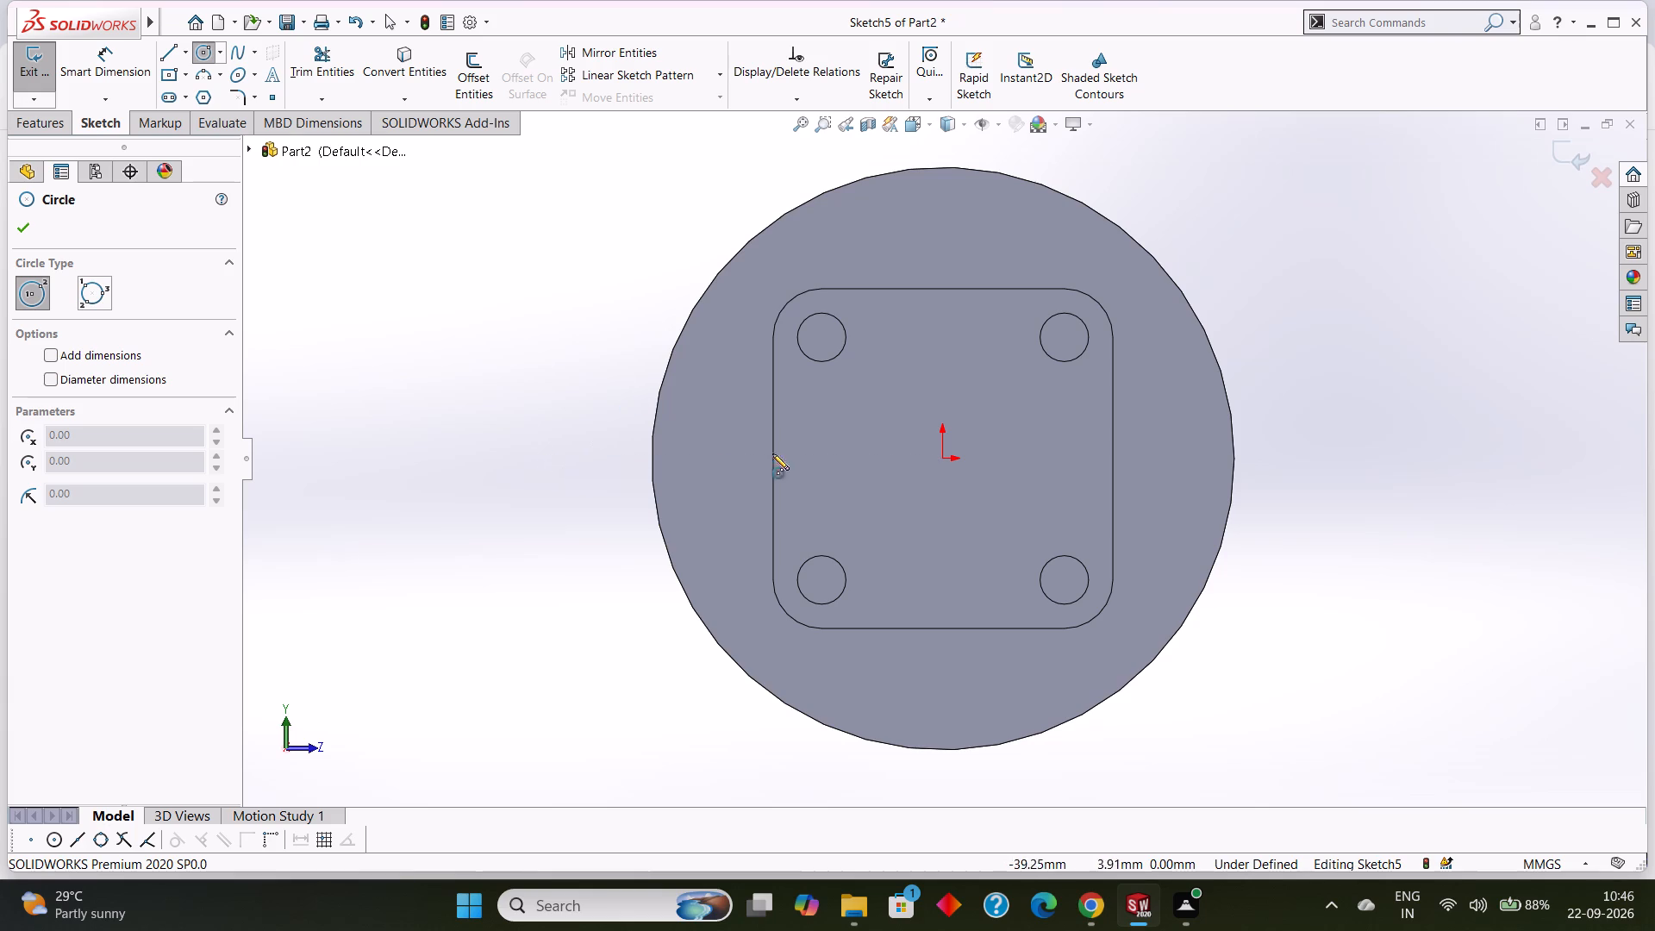
click(1165, 459)
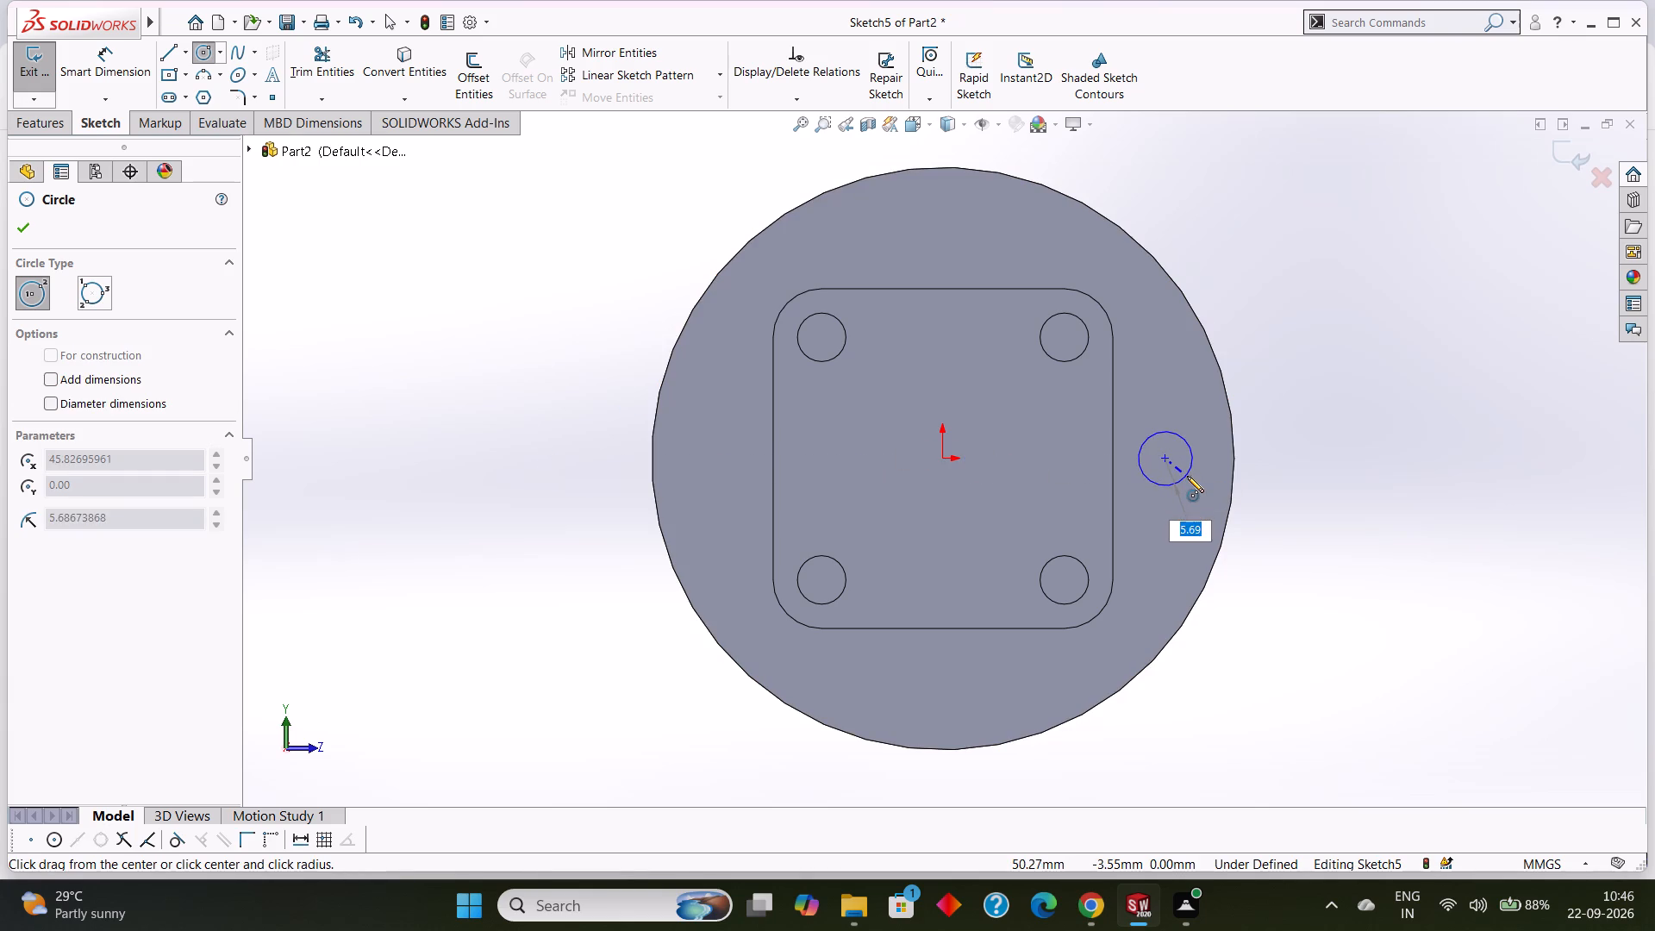
click(1190, 478)
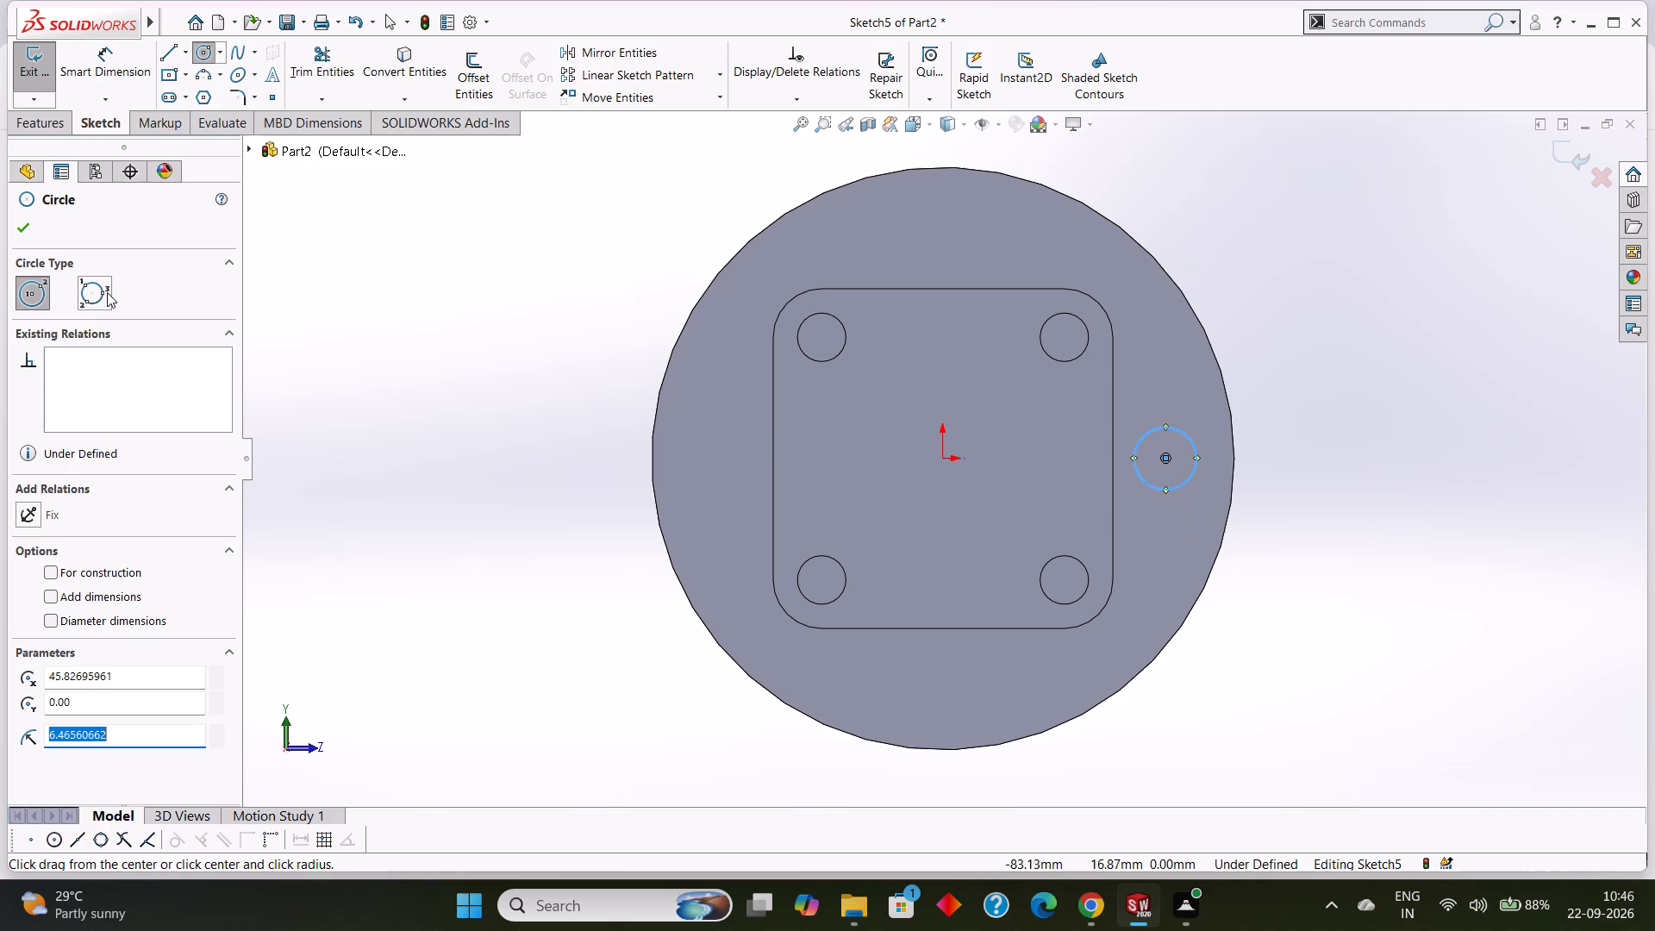
click(18, 234)
Dimension the diameter of the circle on the flange face as 12 mm.
click(95, 66)
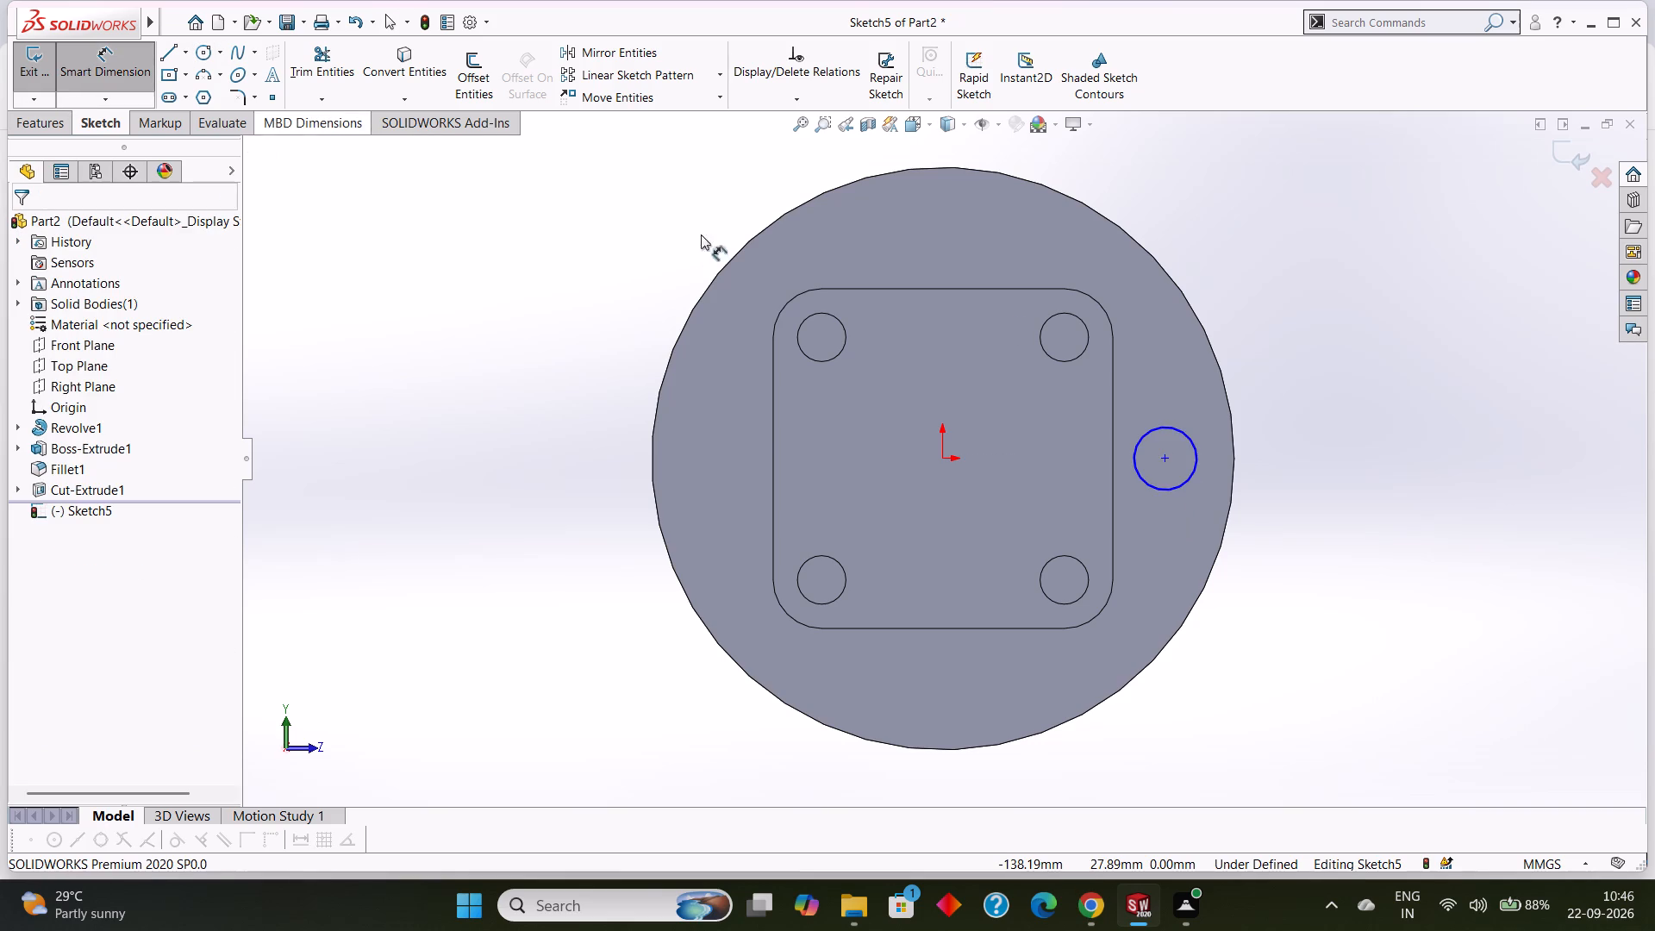
click(1196, 447)
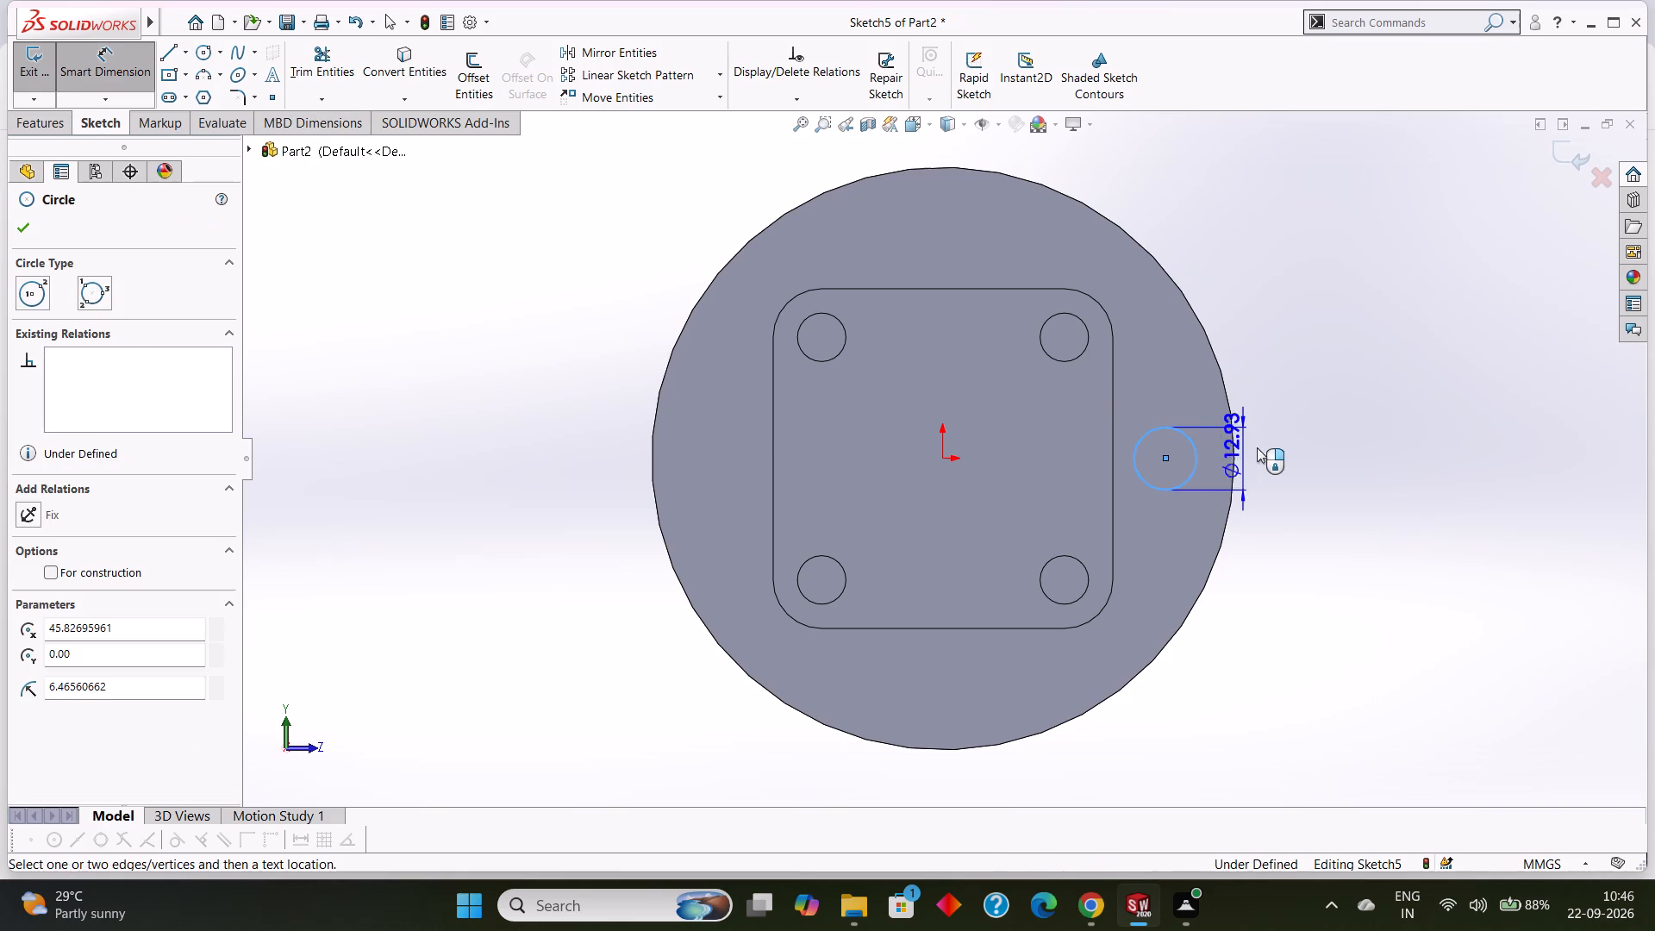
click(1277, 447)
text(12)
key(Return)
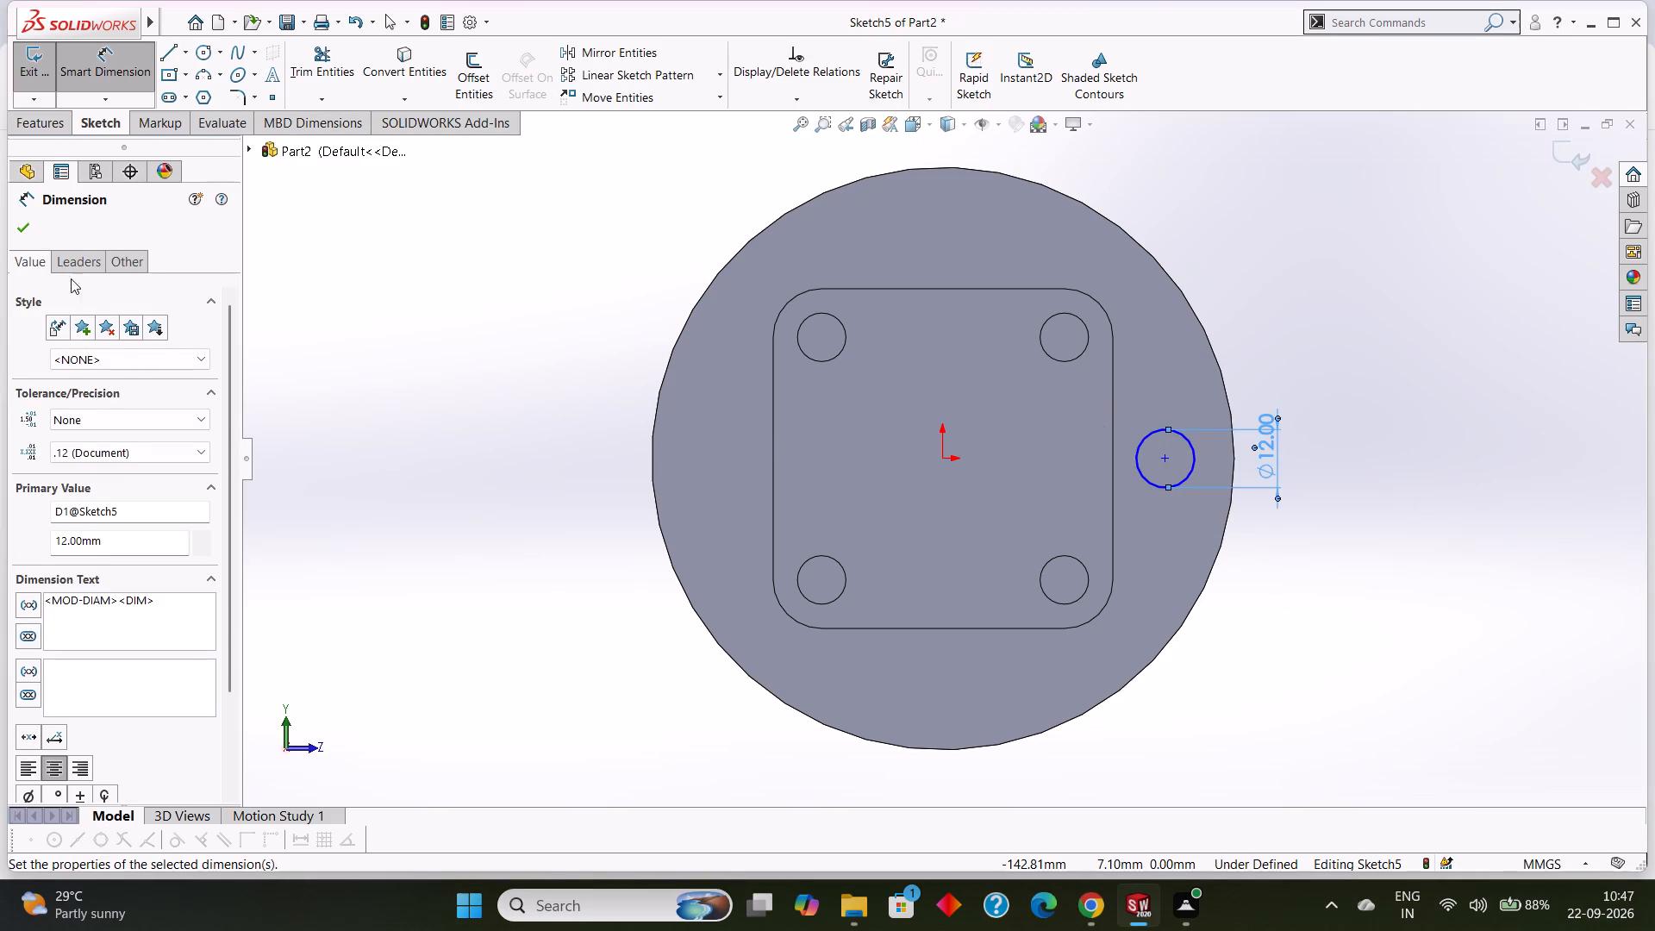
click(15, 221)
Dimension the distance from the origin to the flange circle's center as 45 mm.
click(114, 63)
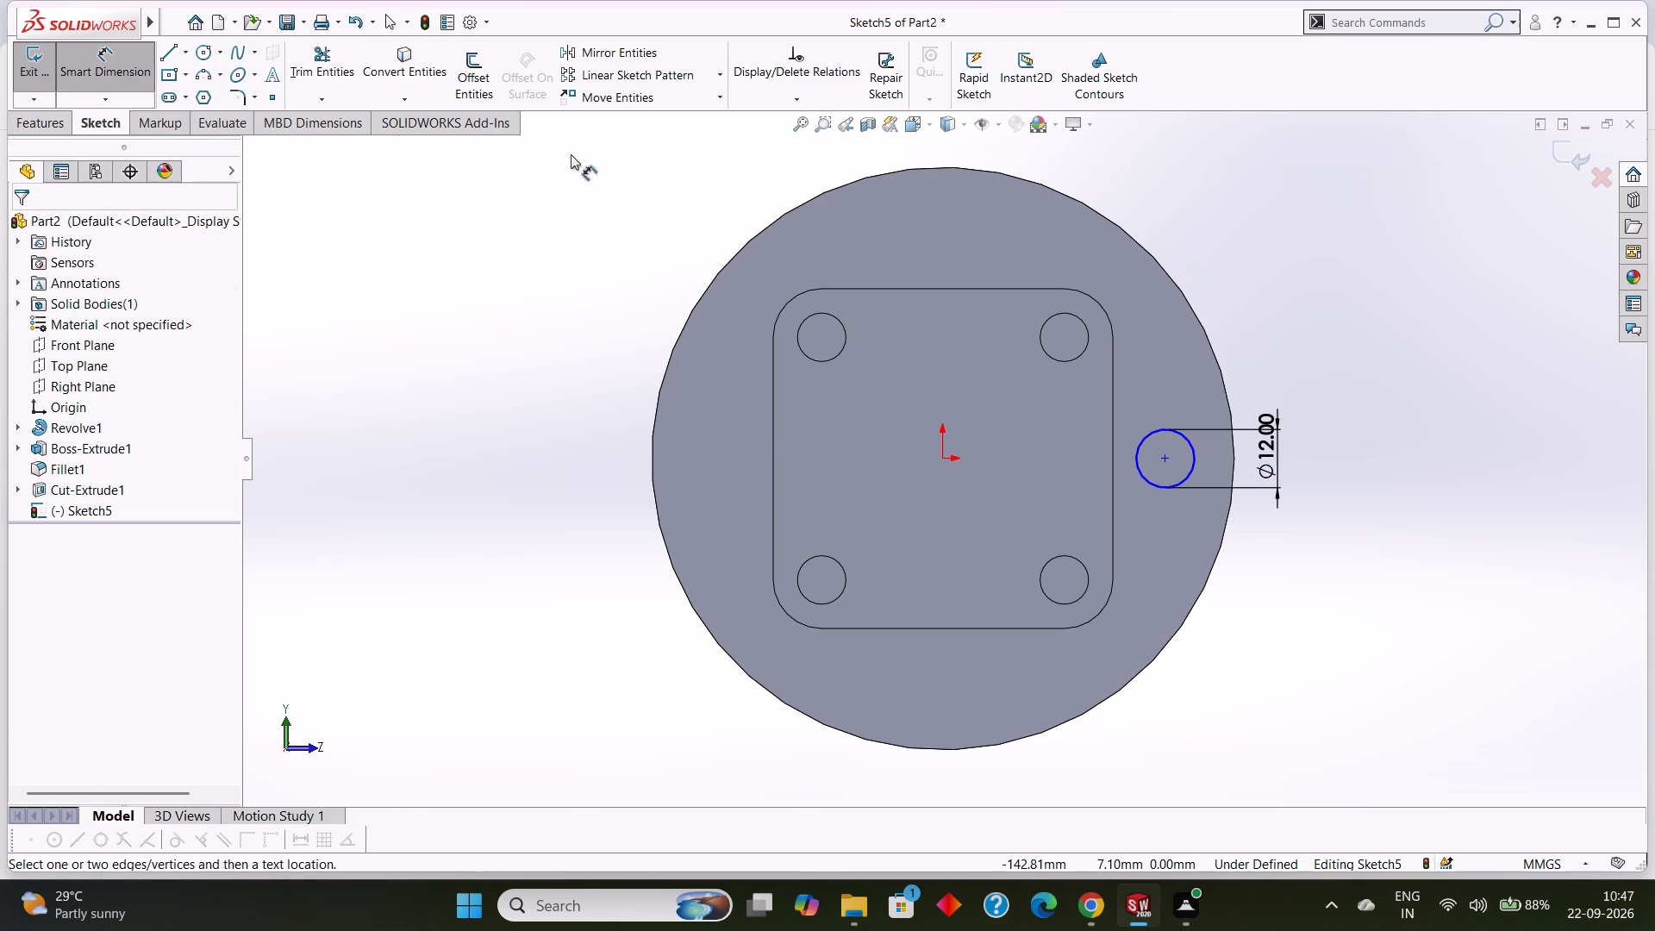
click(942, 461)
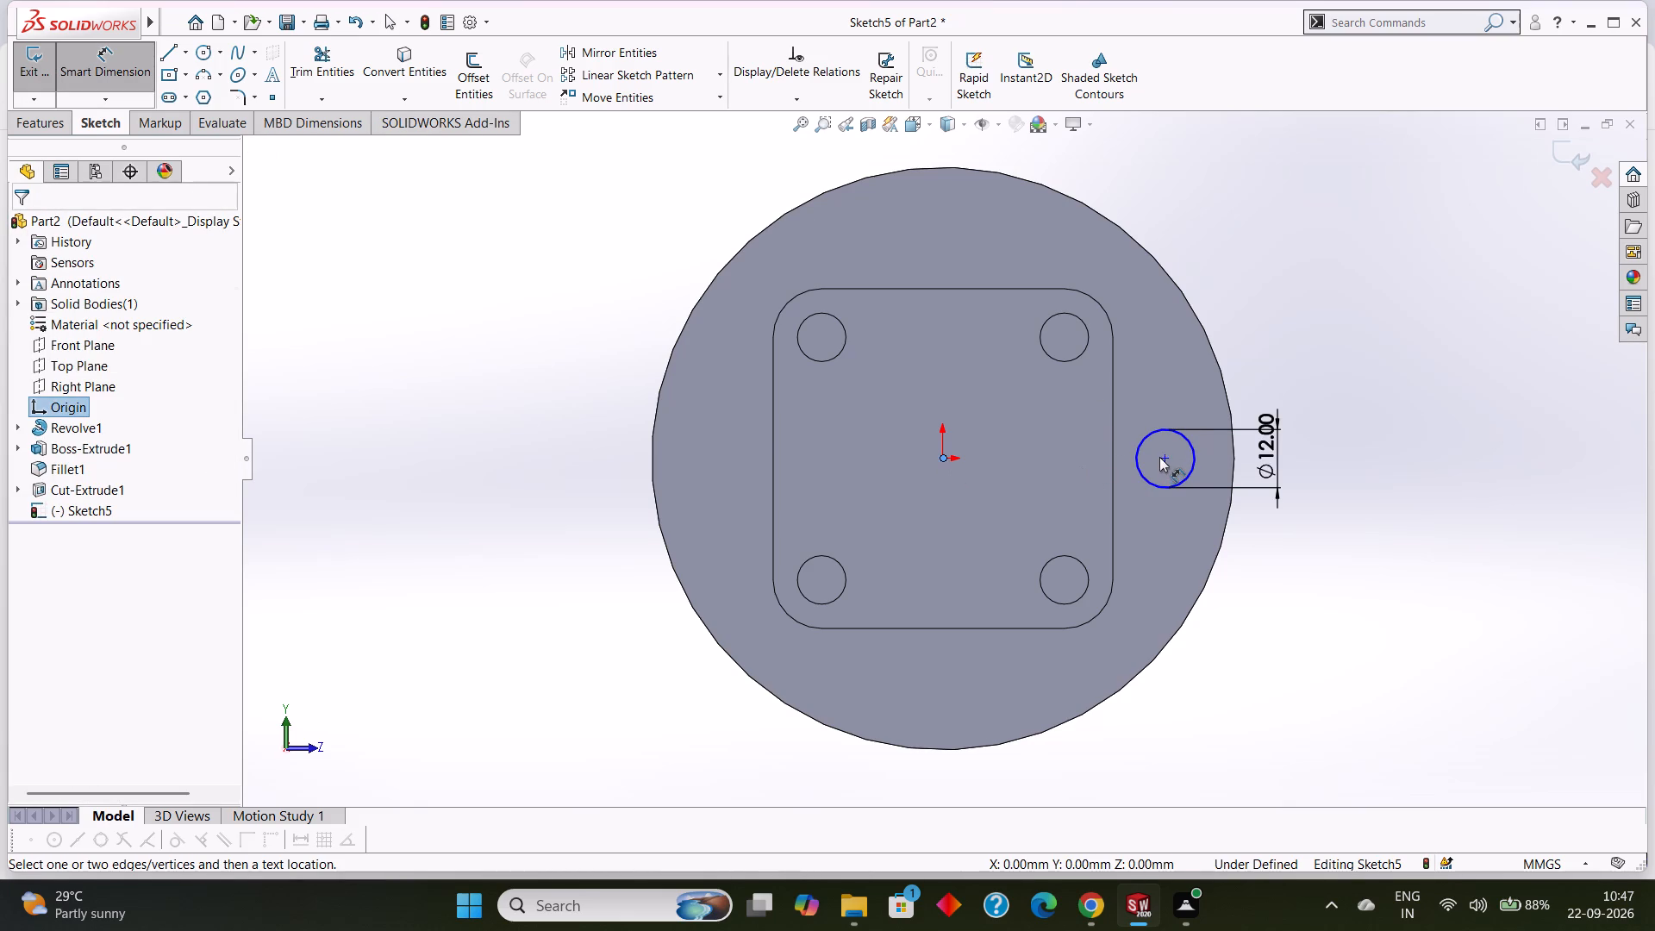
click(1169, 456)
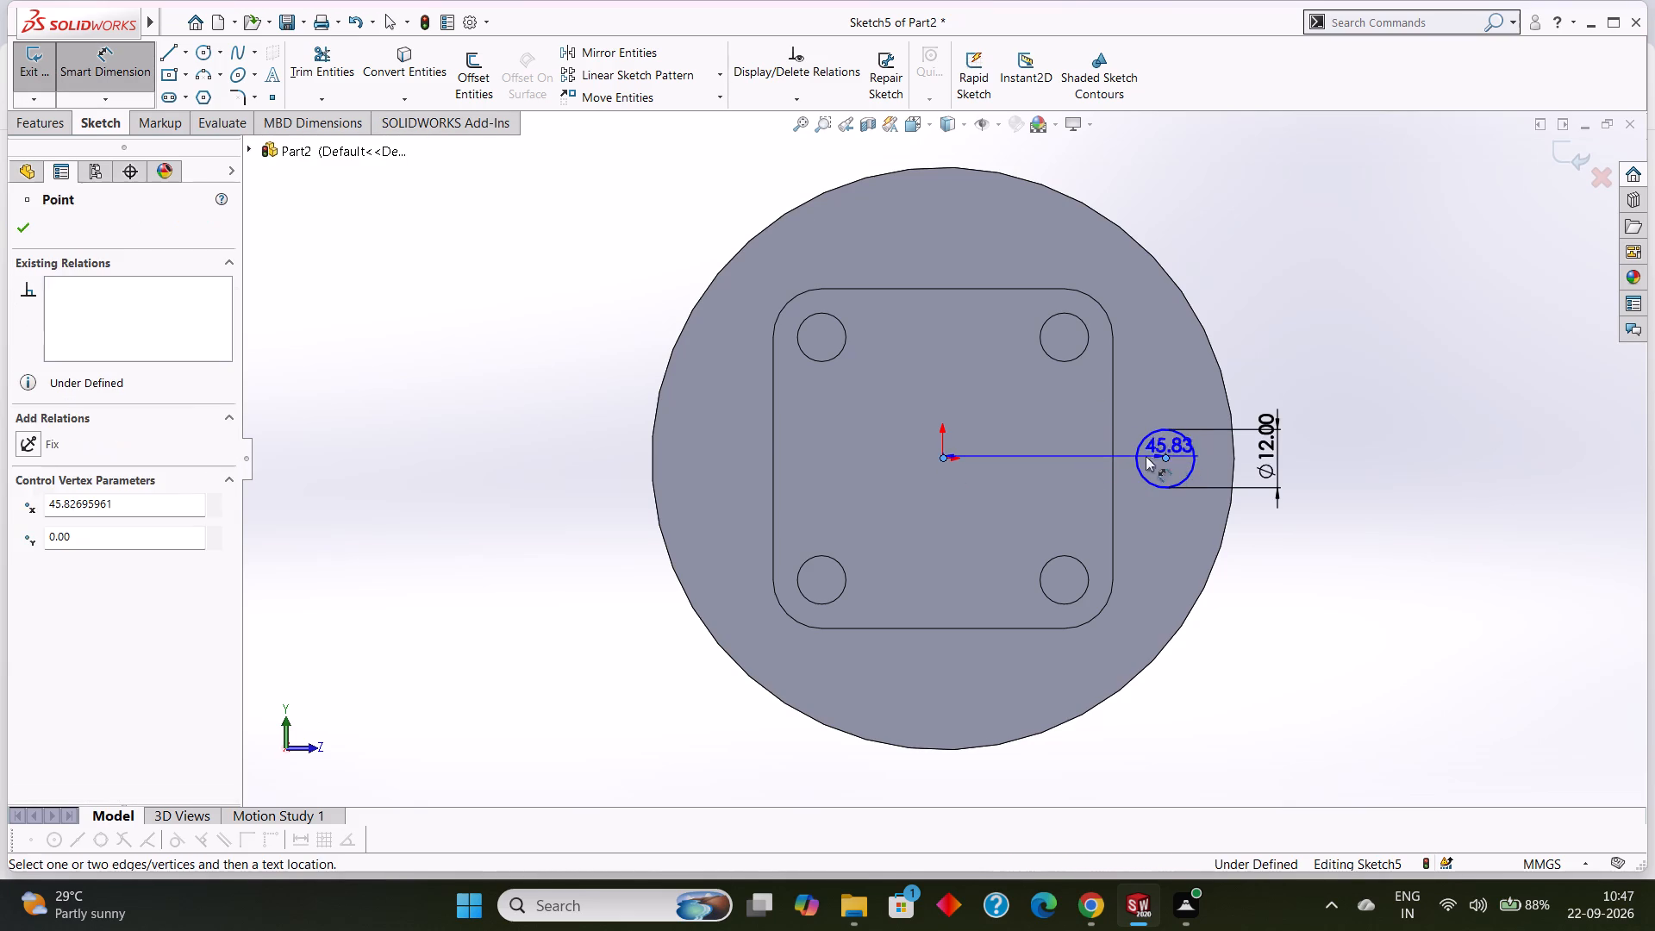
click(1040, 484)
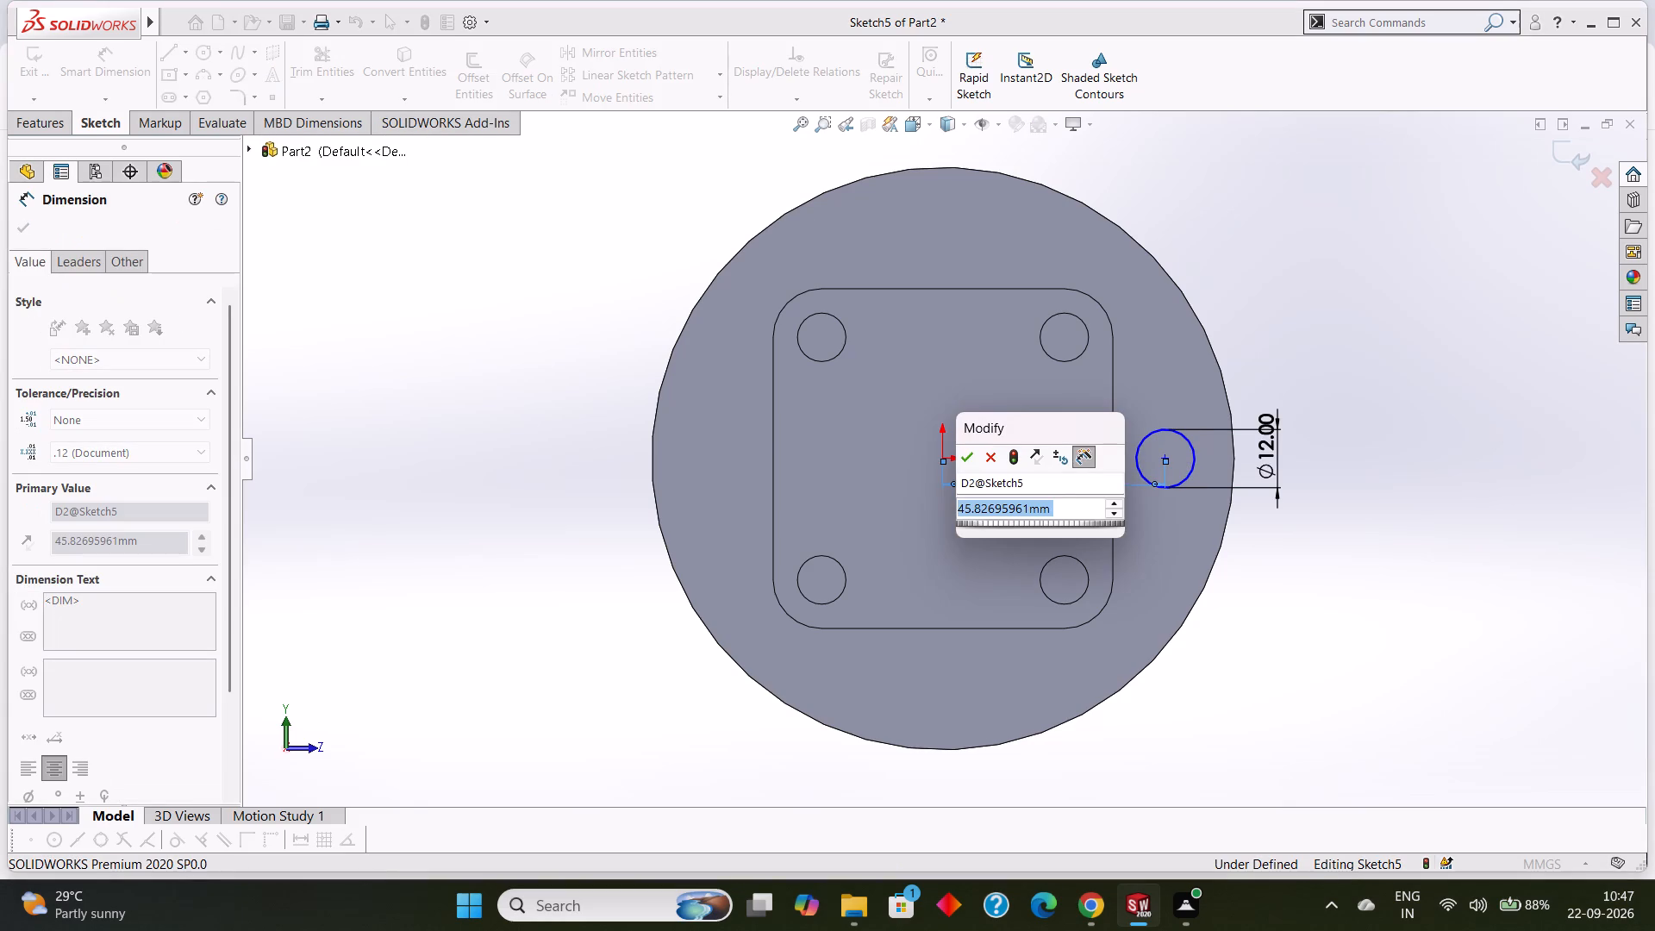
text(45)
key(Return)
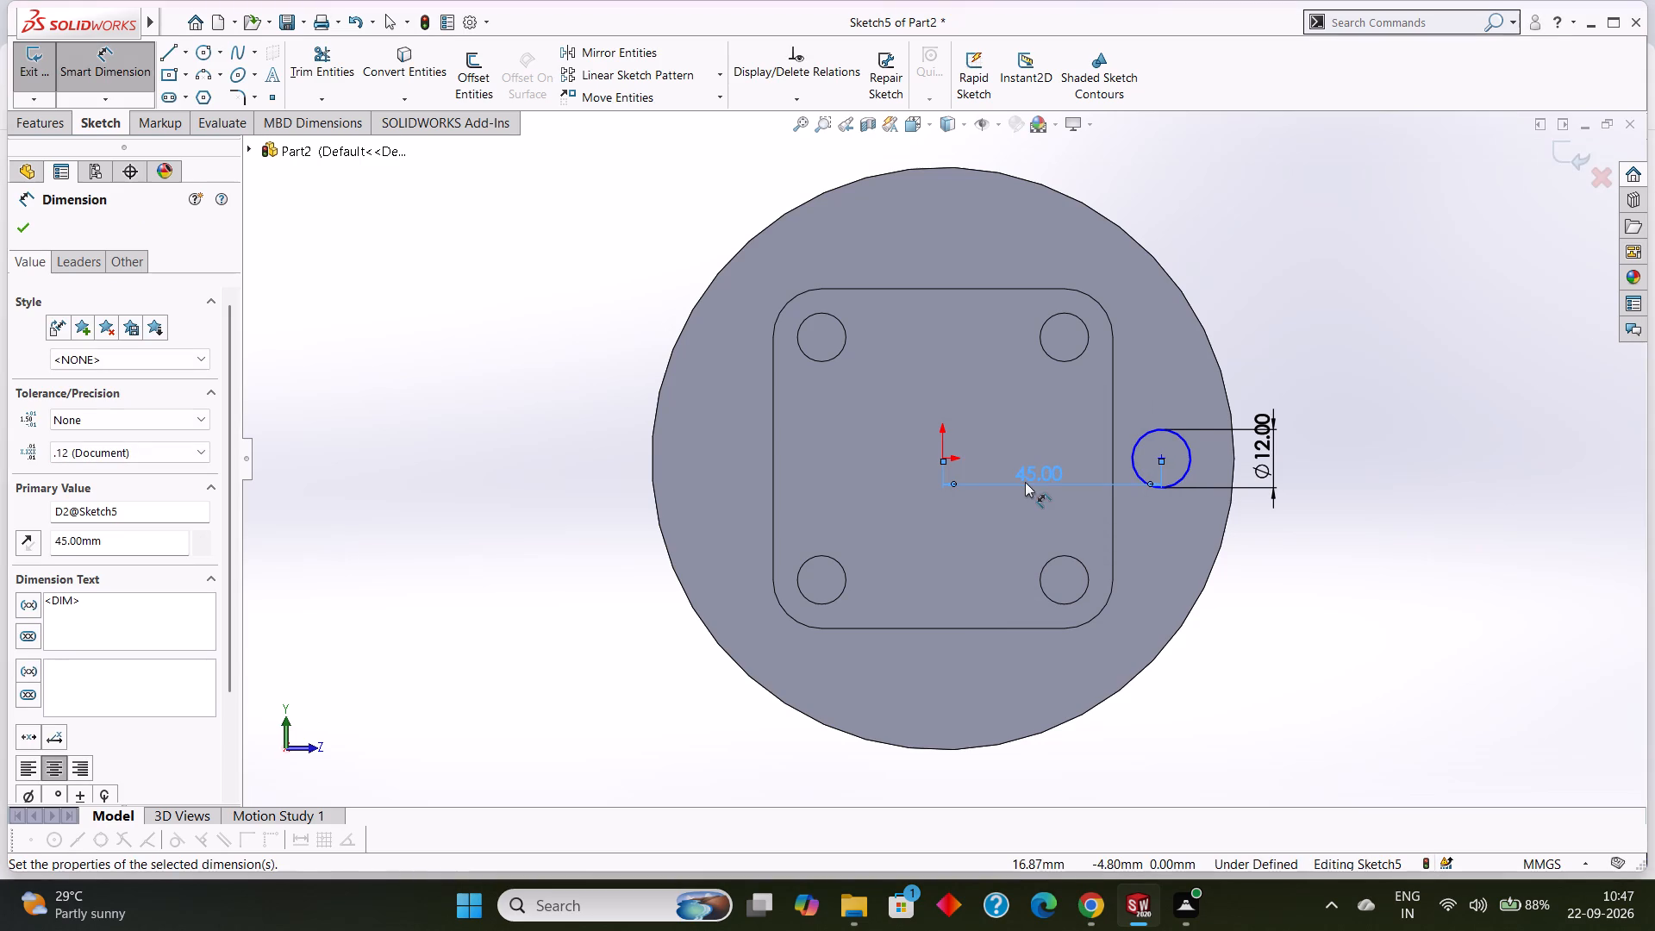
Cut-extrude the 12 mm circle through the large flange using the Through All end condition.
click(20, 235)
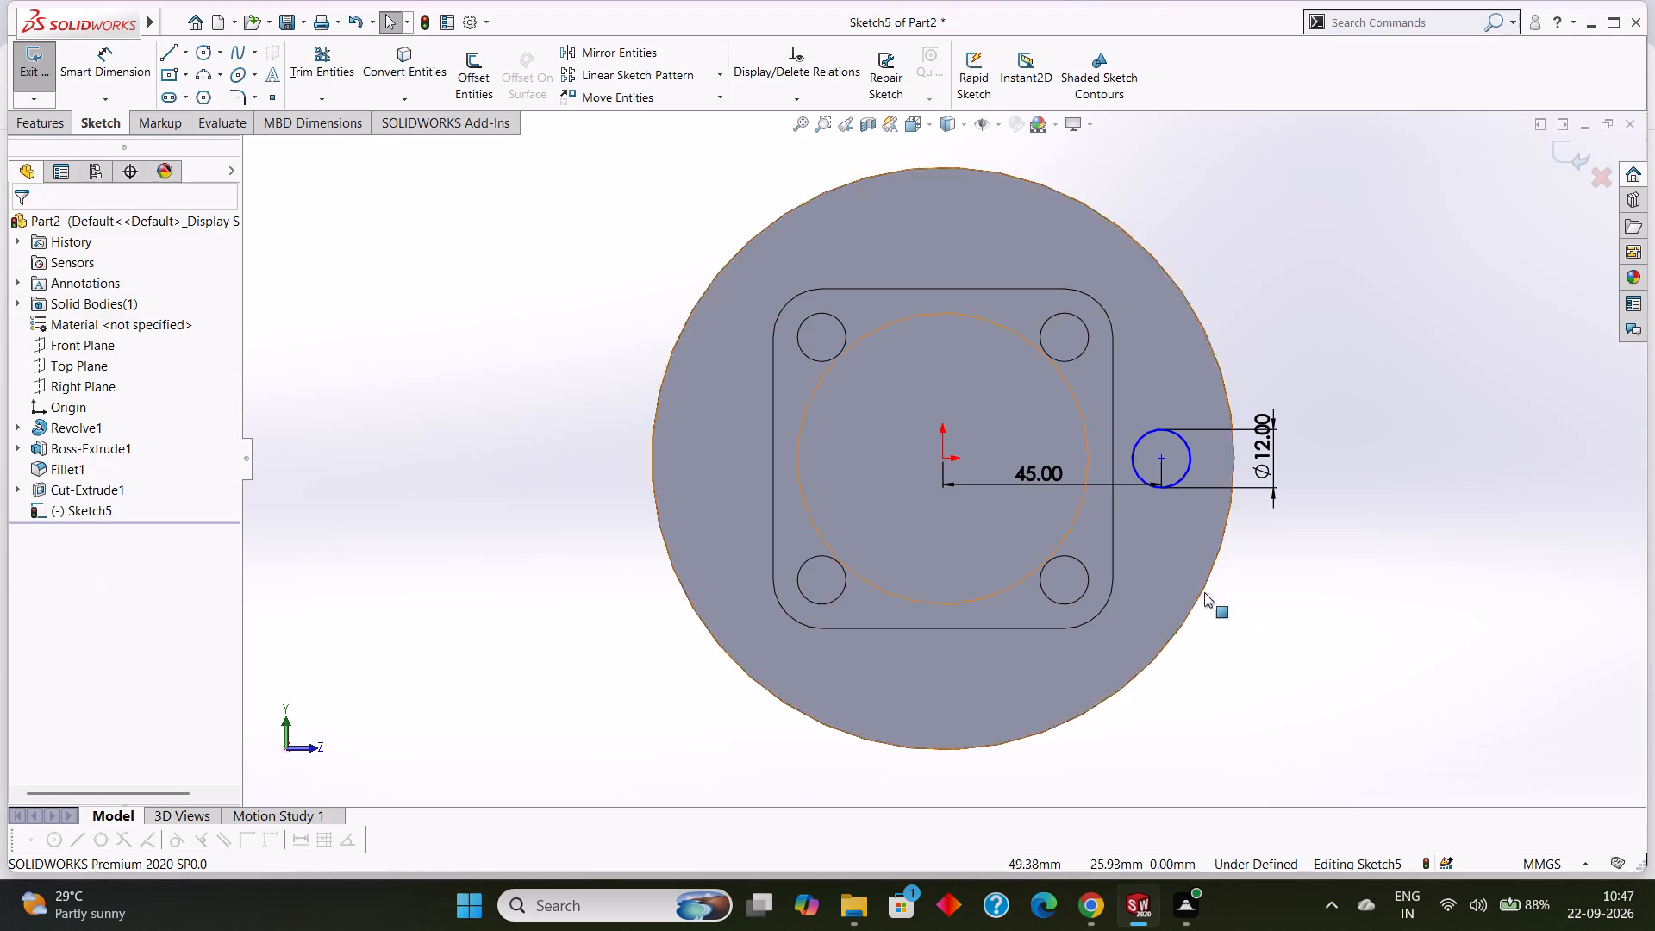
middle_drag(1377, 658, 1360, 577)
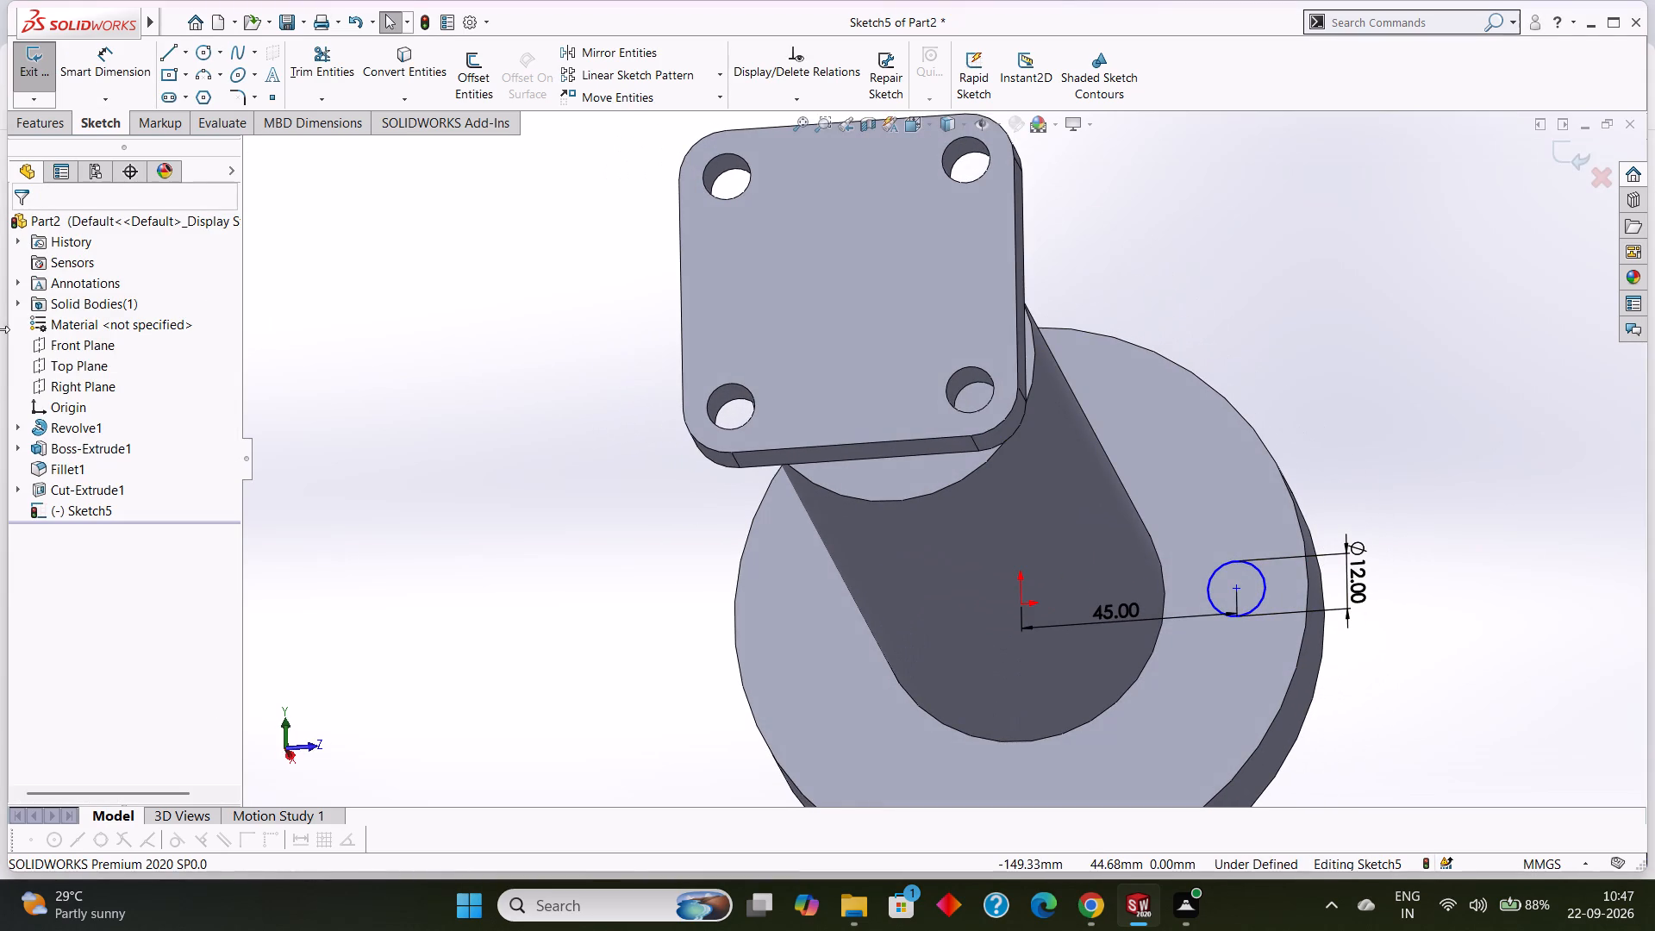
click(48, 132)
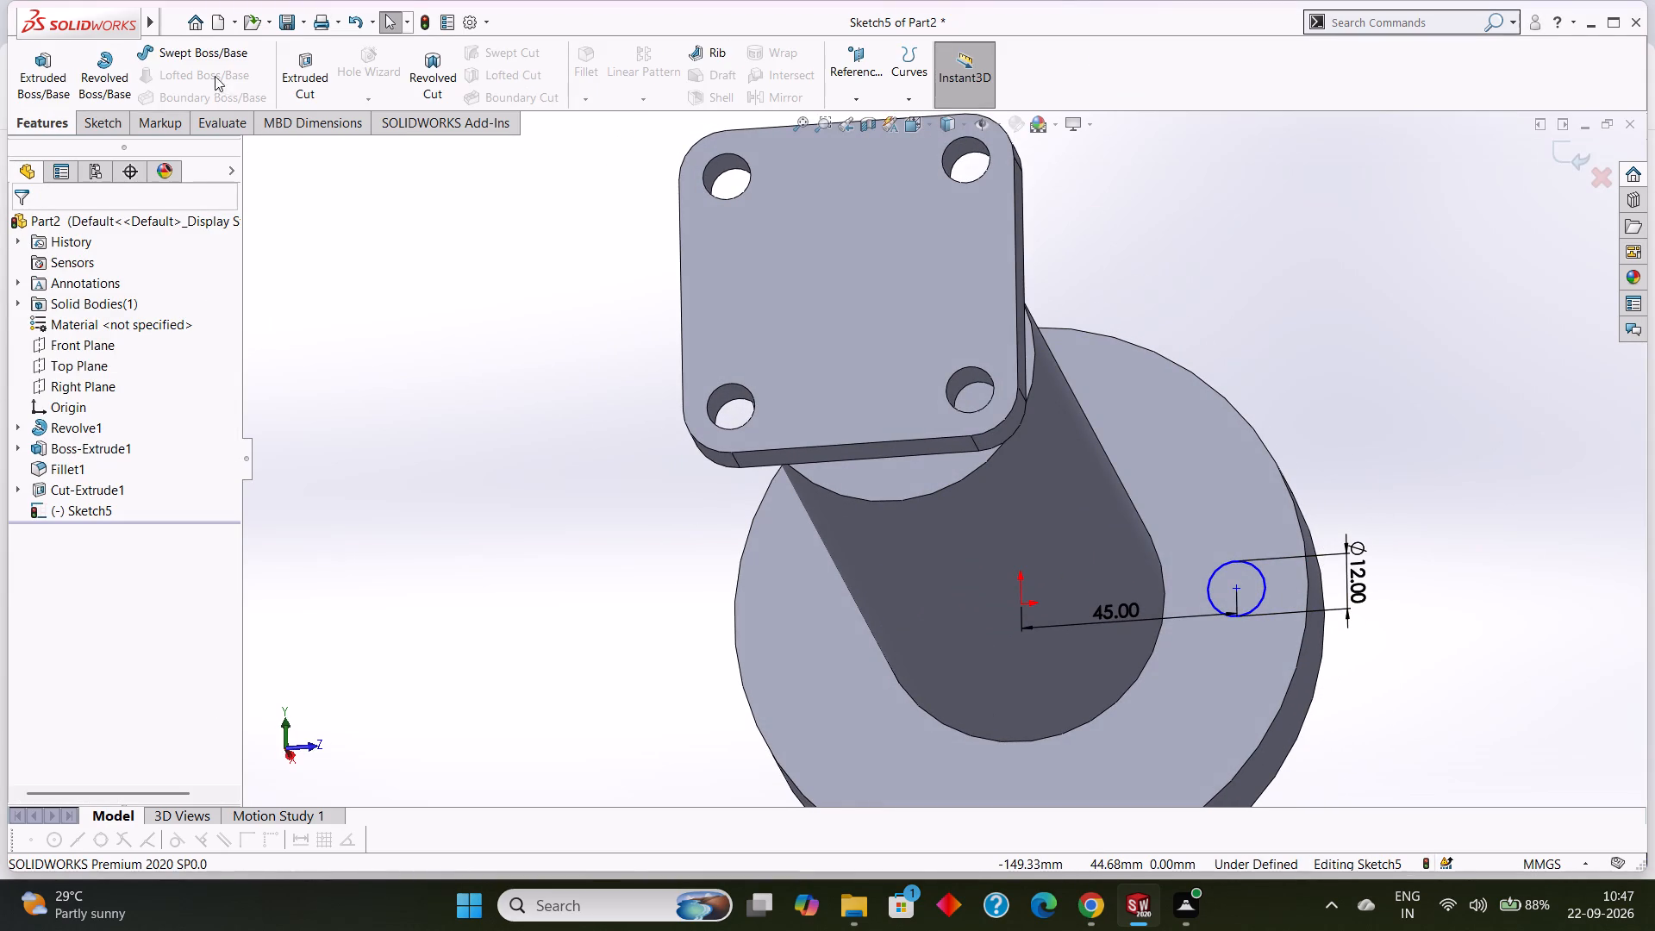
click(297, 71)
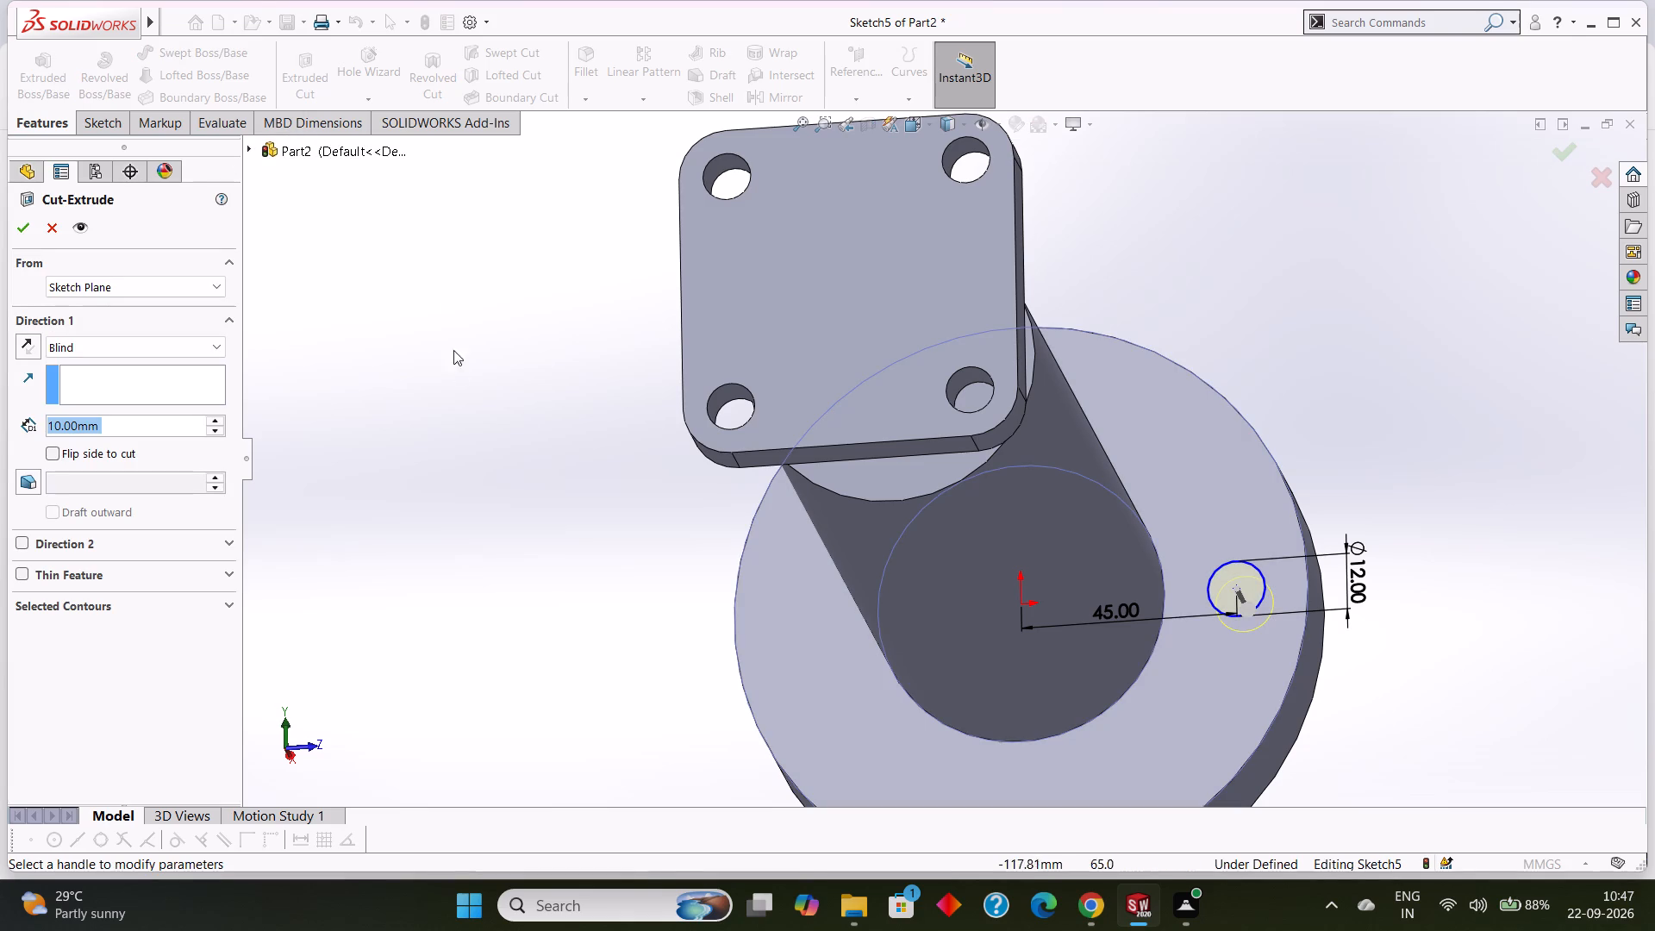
middle_drag(471, 390, 471, 306)
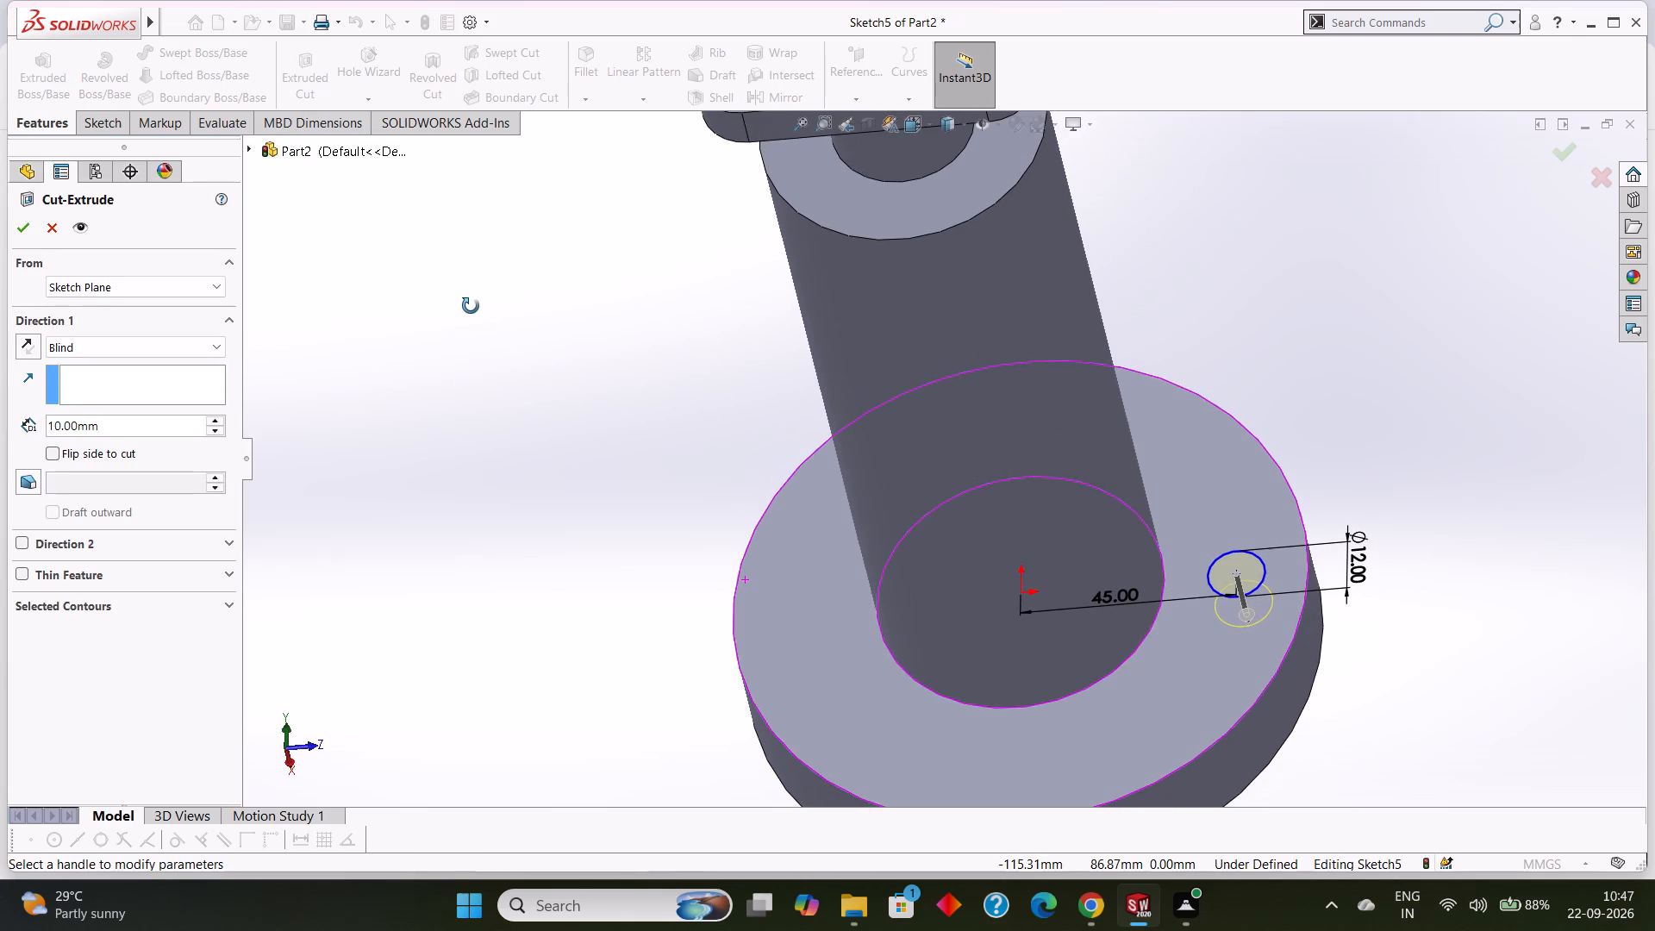
middle_drag(471, 306, 378, 220)
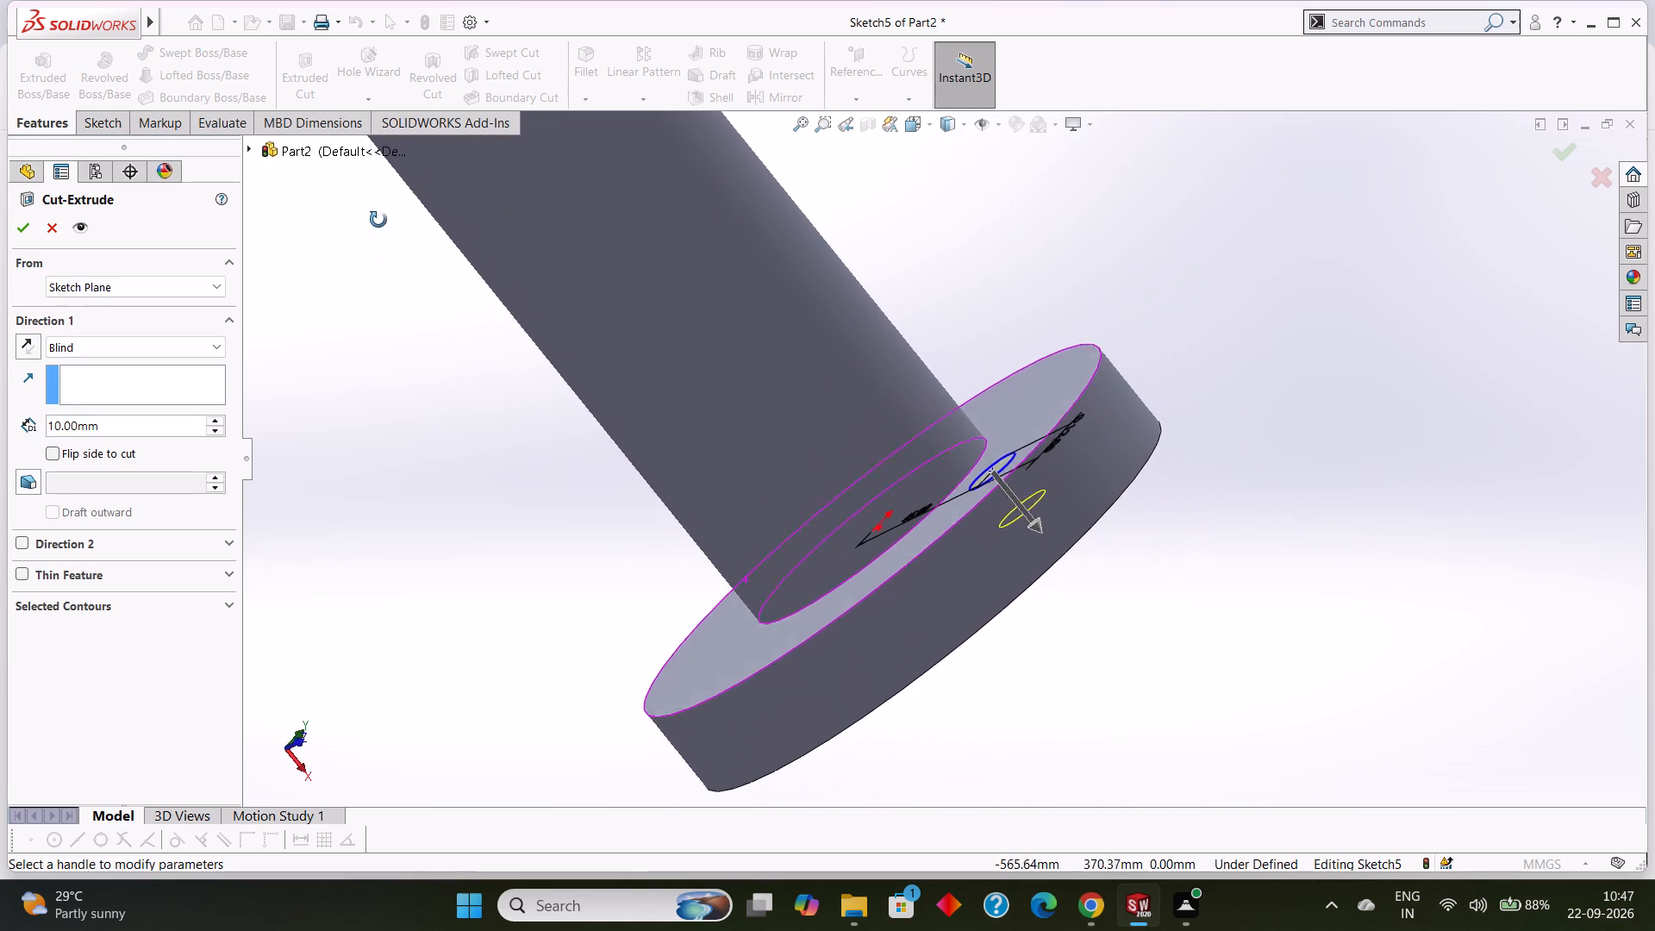
middle_drag(378, 220, 322, 204)
middle_drag(322, 204, 485, 258)
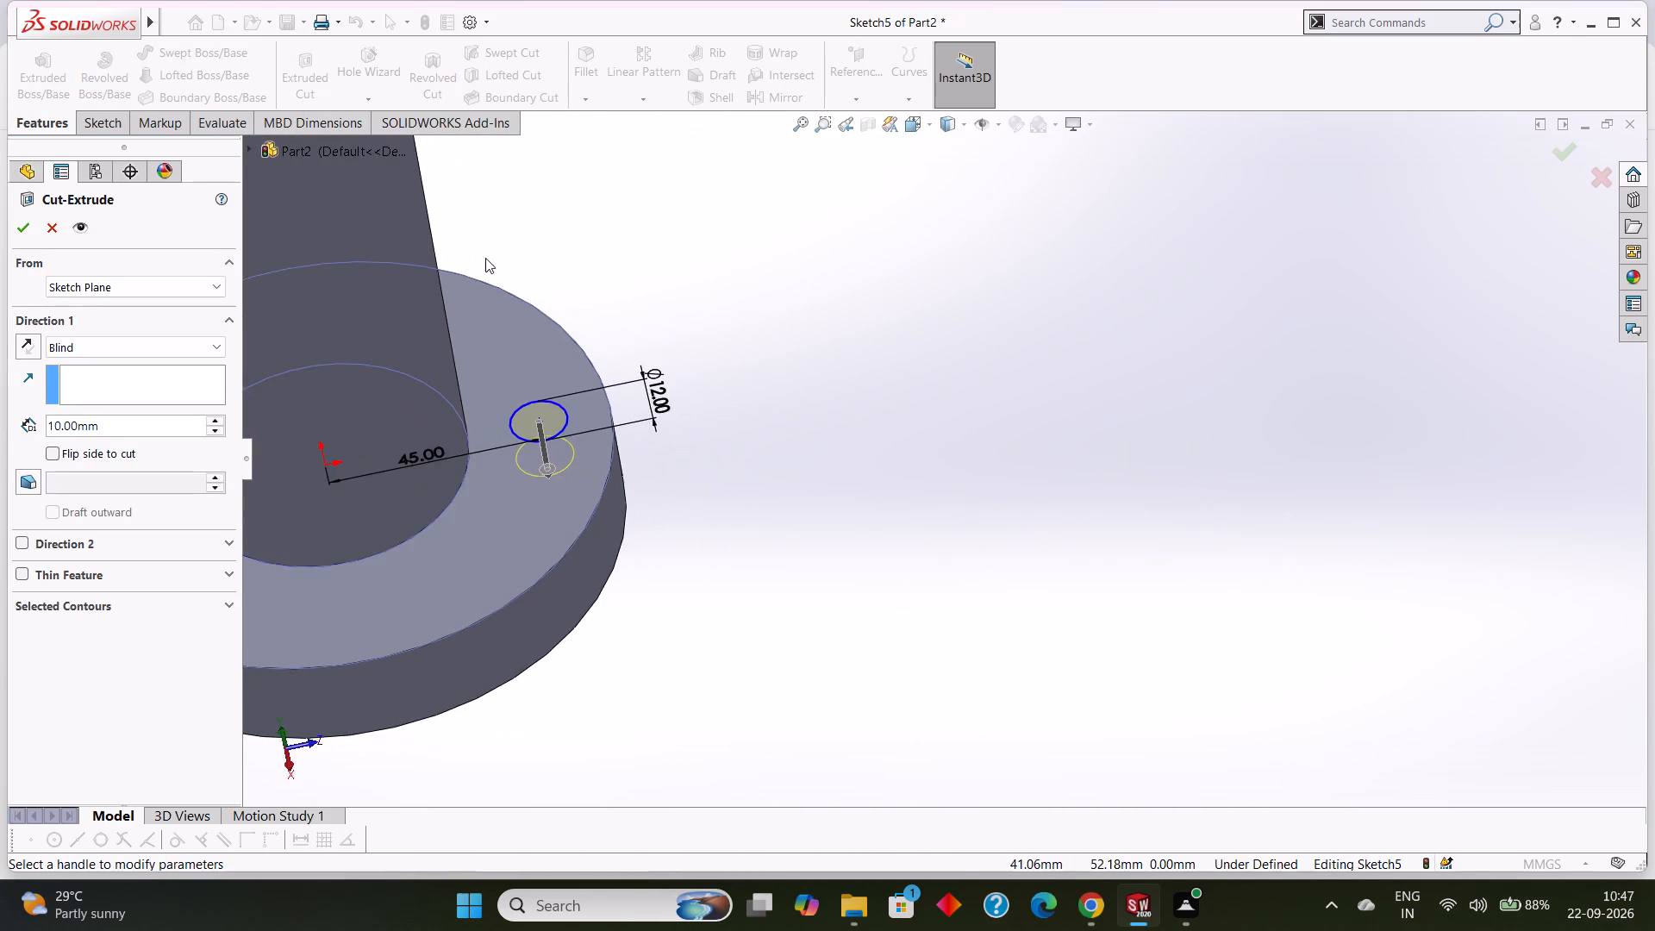
scroll(509, 294, up, 7)
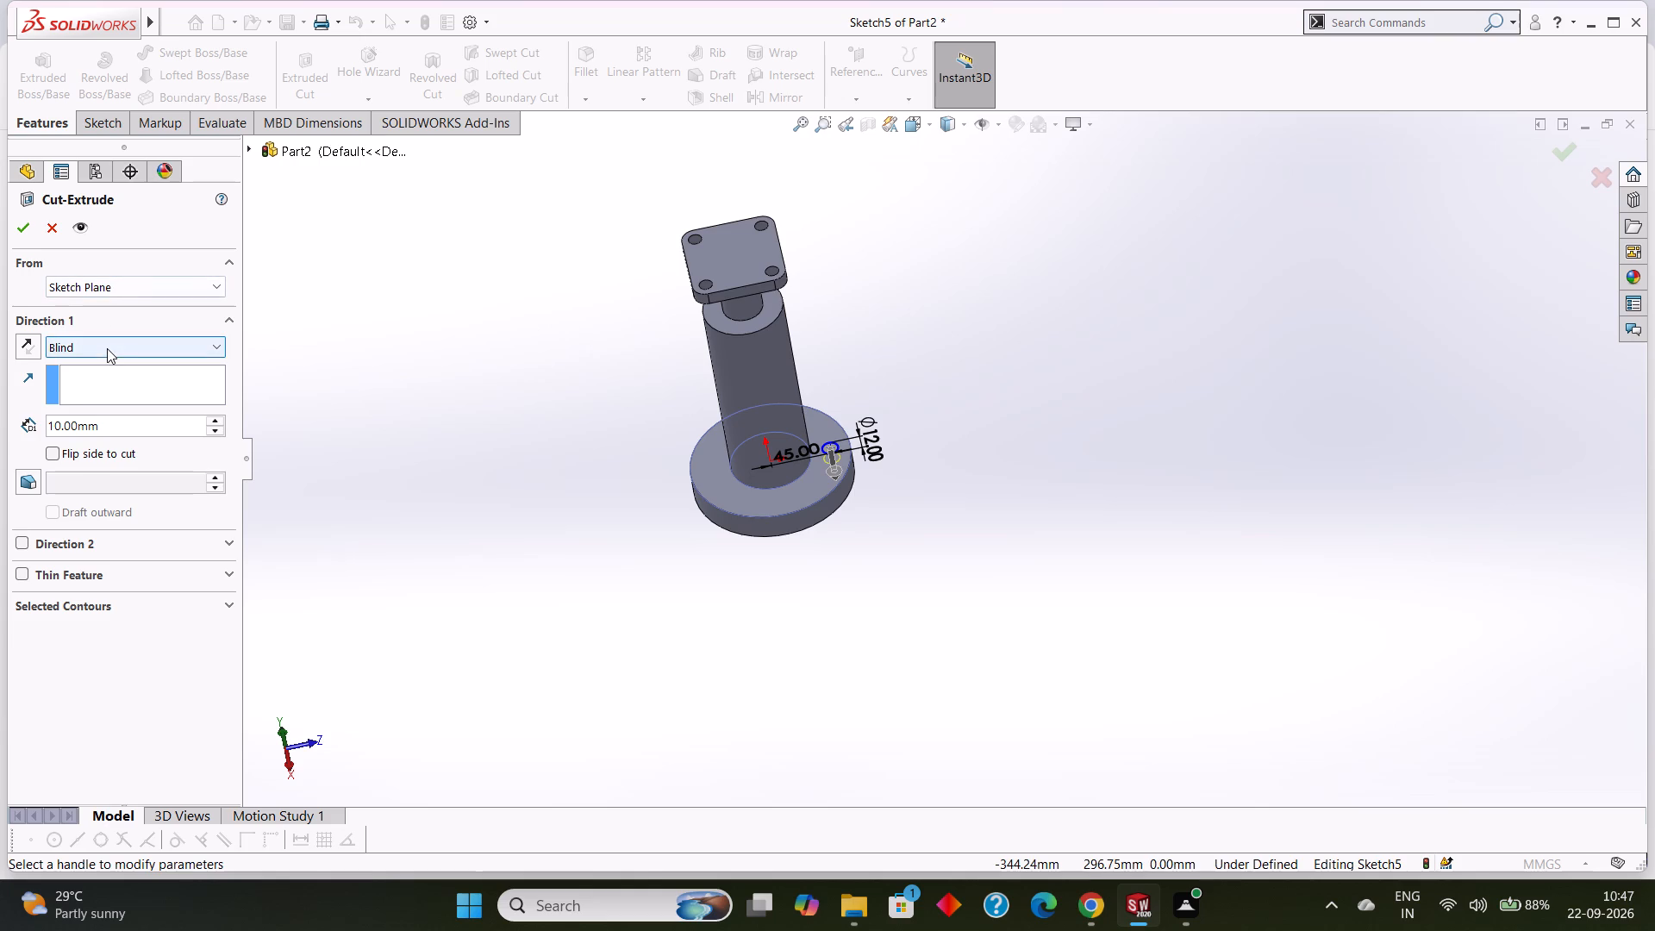
click(107, 348)
click(106, 378)
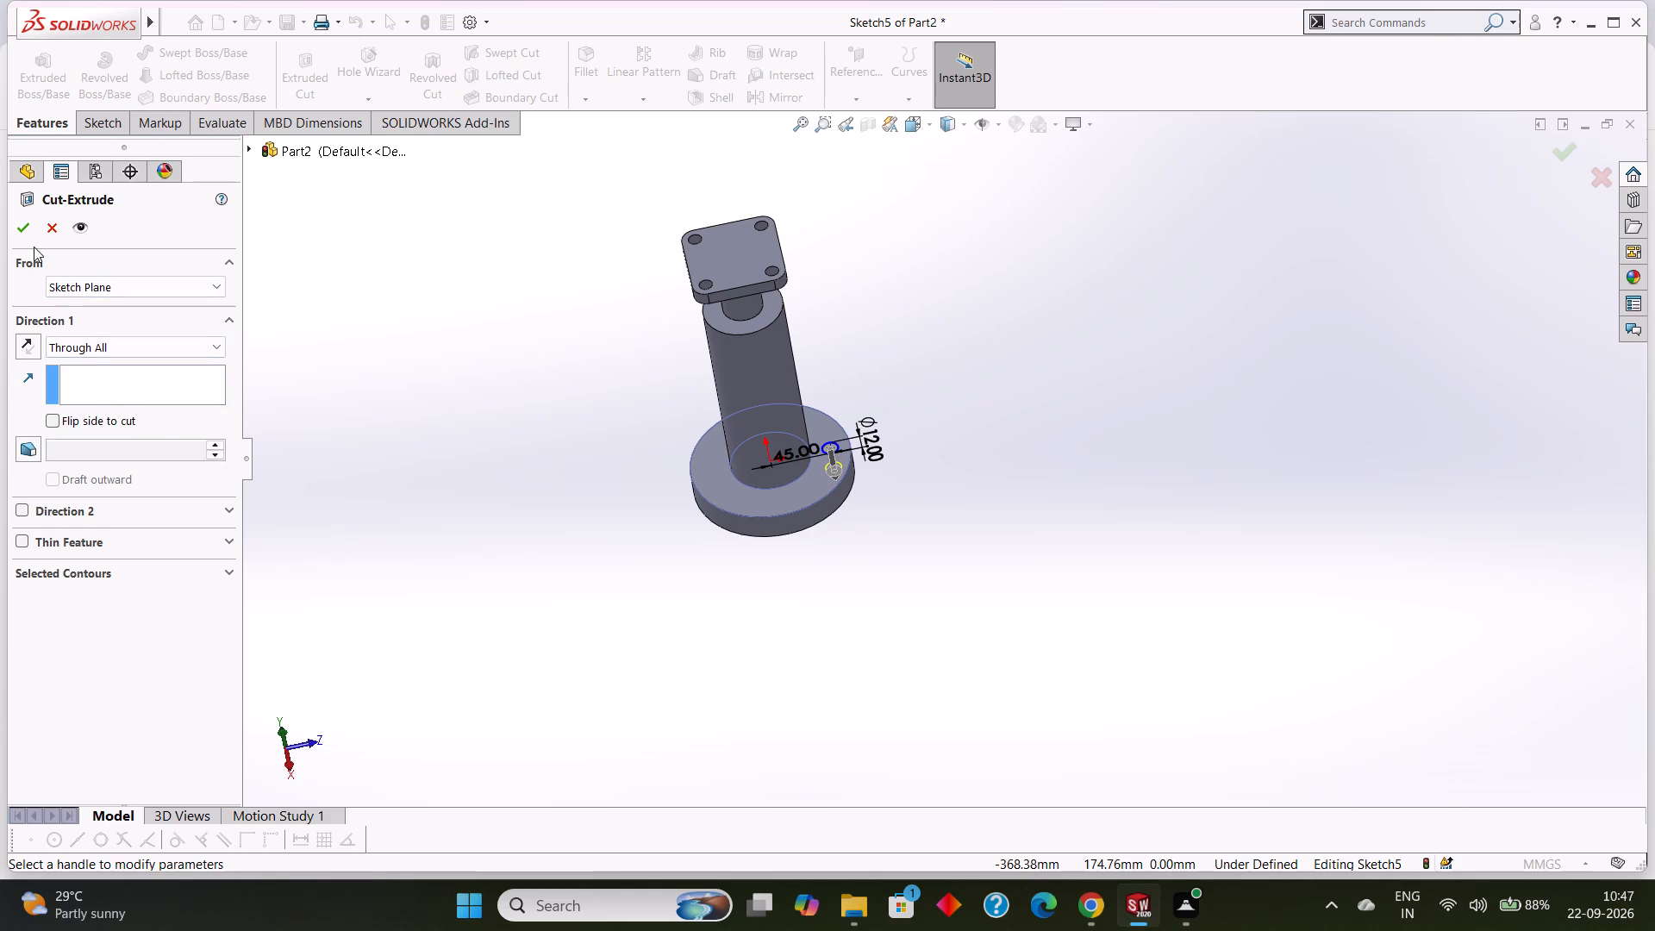
click(22, 232)
middle_drag(993, 355, 1019, 439)
scroll(1010, 433, down, 1)
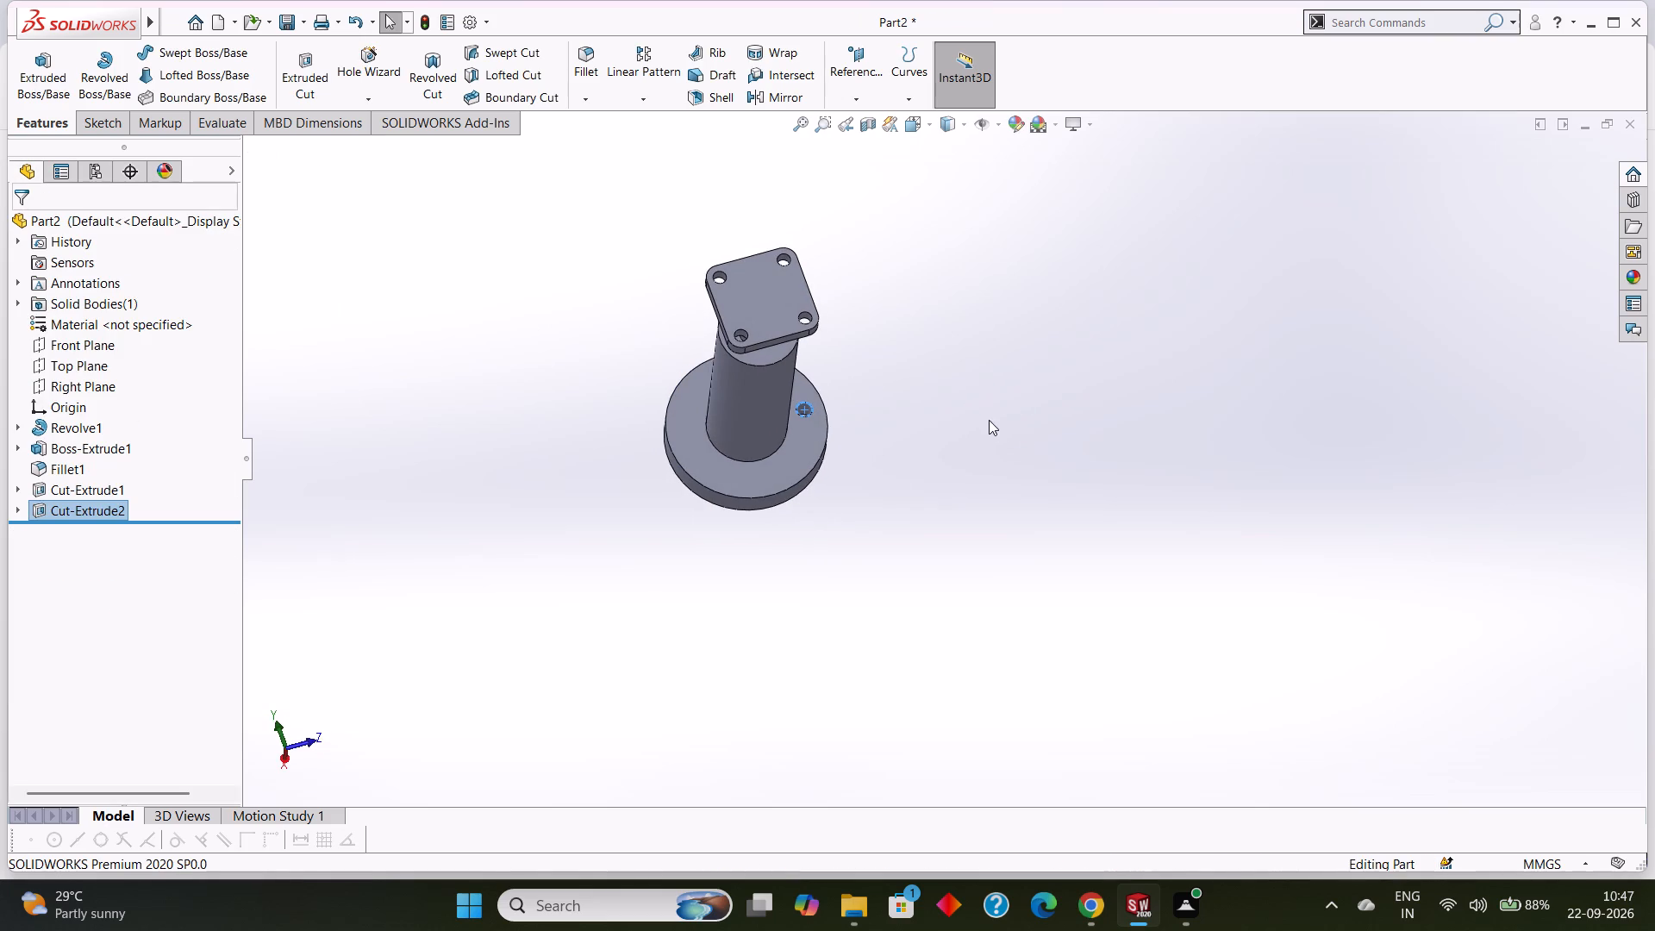
click(948, 416)
Circular-pattern the flange hole about the flange's outer circular edge, with 4 equally spaced instances over 360 degrees.
scroll(865, 378, down, 3)
scroll(493, 397, up, 4)
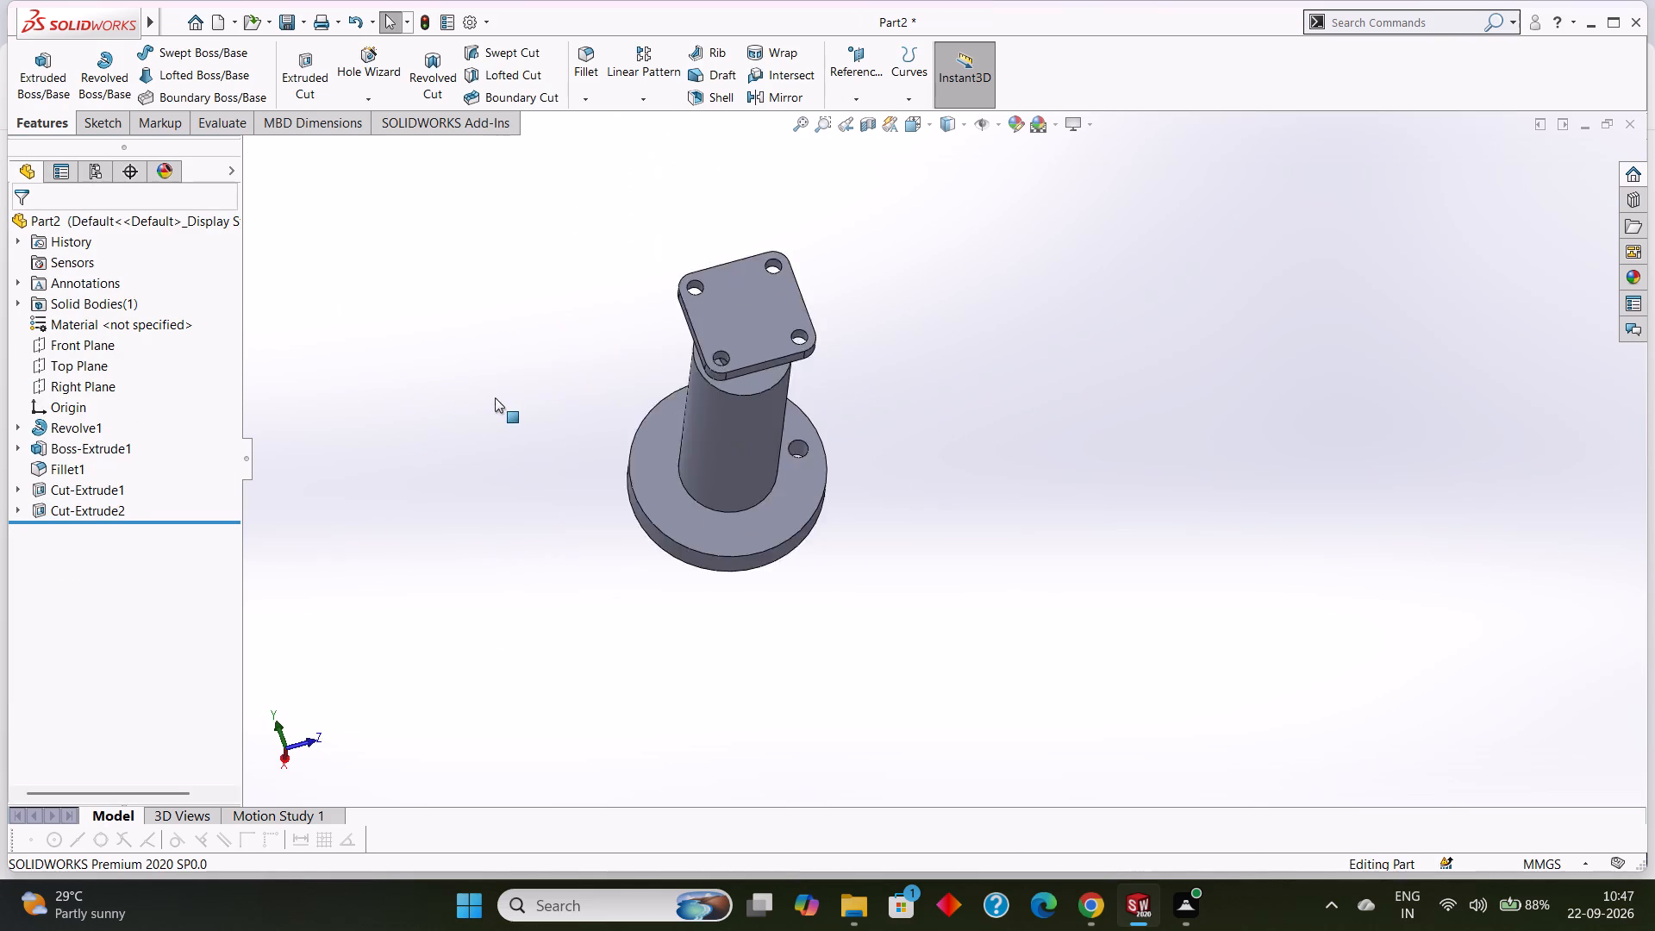
scroll(495, 397, up, 1)
scroll(744, 391, down, 6)
scroll(1065, 539, down, 3)
scroll(1164, 639, up, 3)
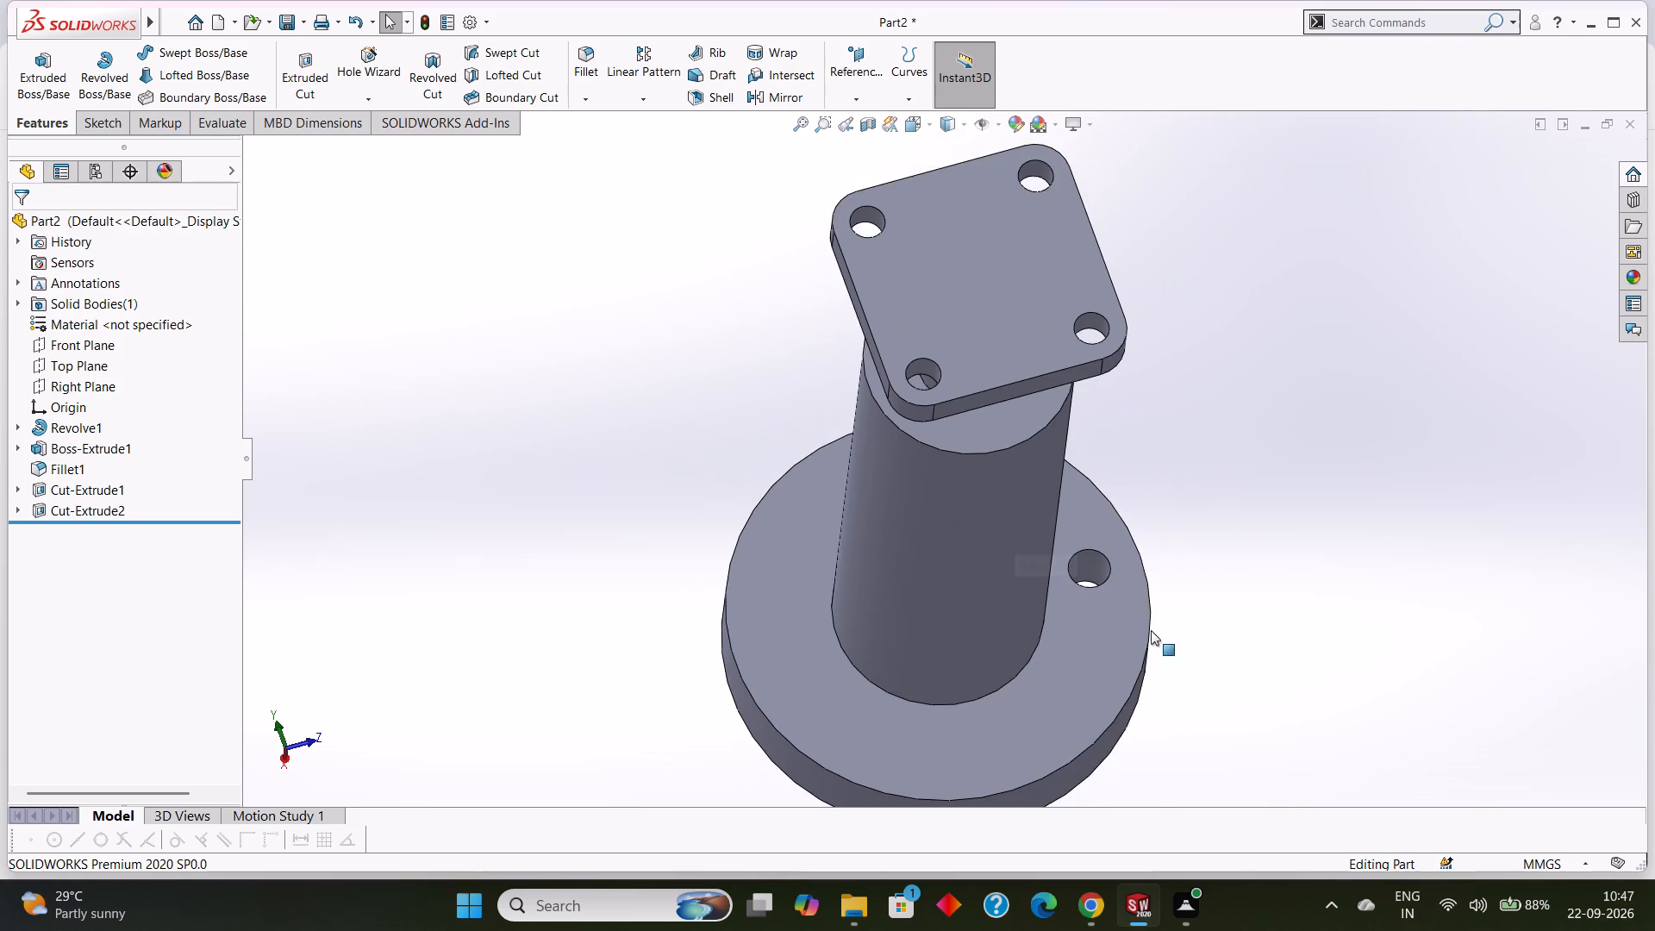
scroll(1138, 632, up, 2)
scroll(1050, 525, down, 4)
scroll(978, 527, down, 1)
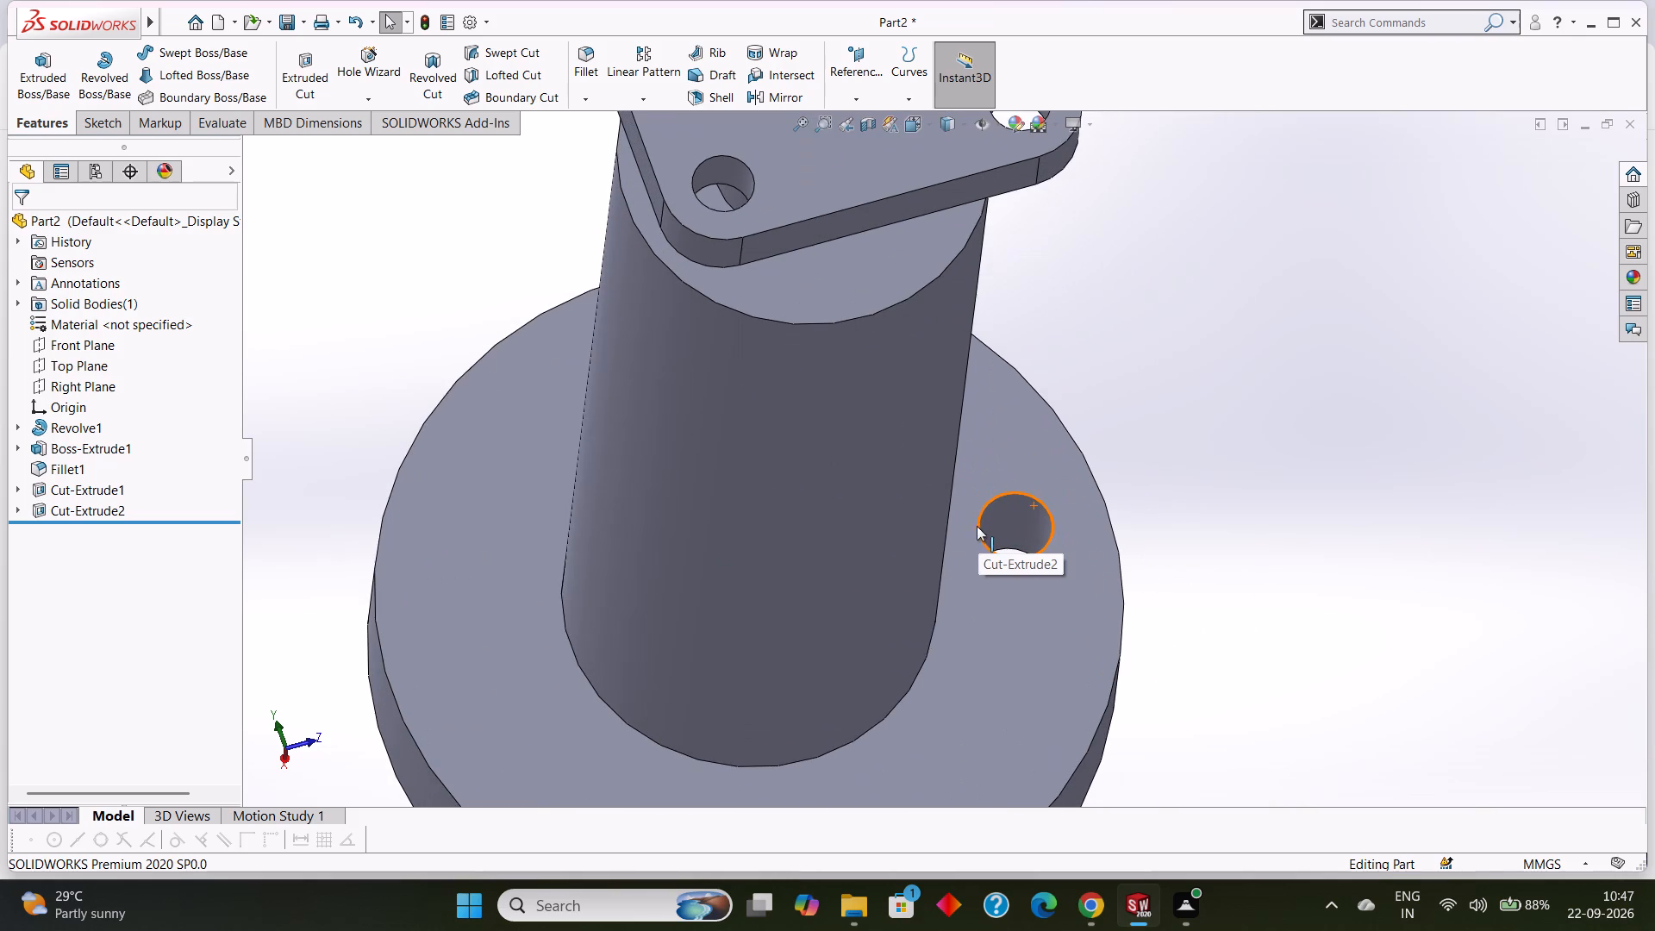
scroll(515, 252, up, 3)
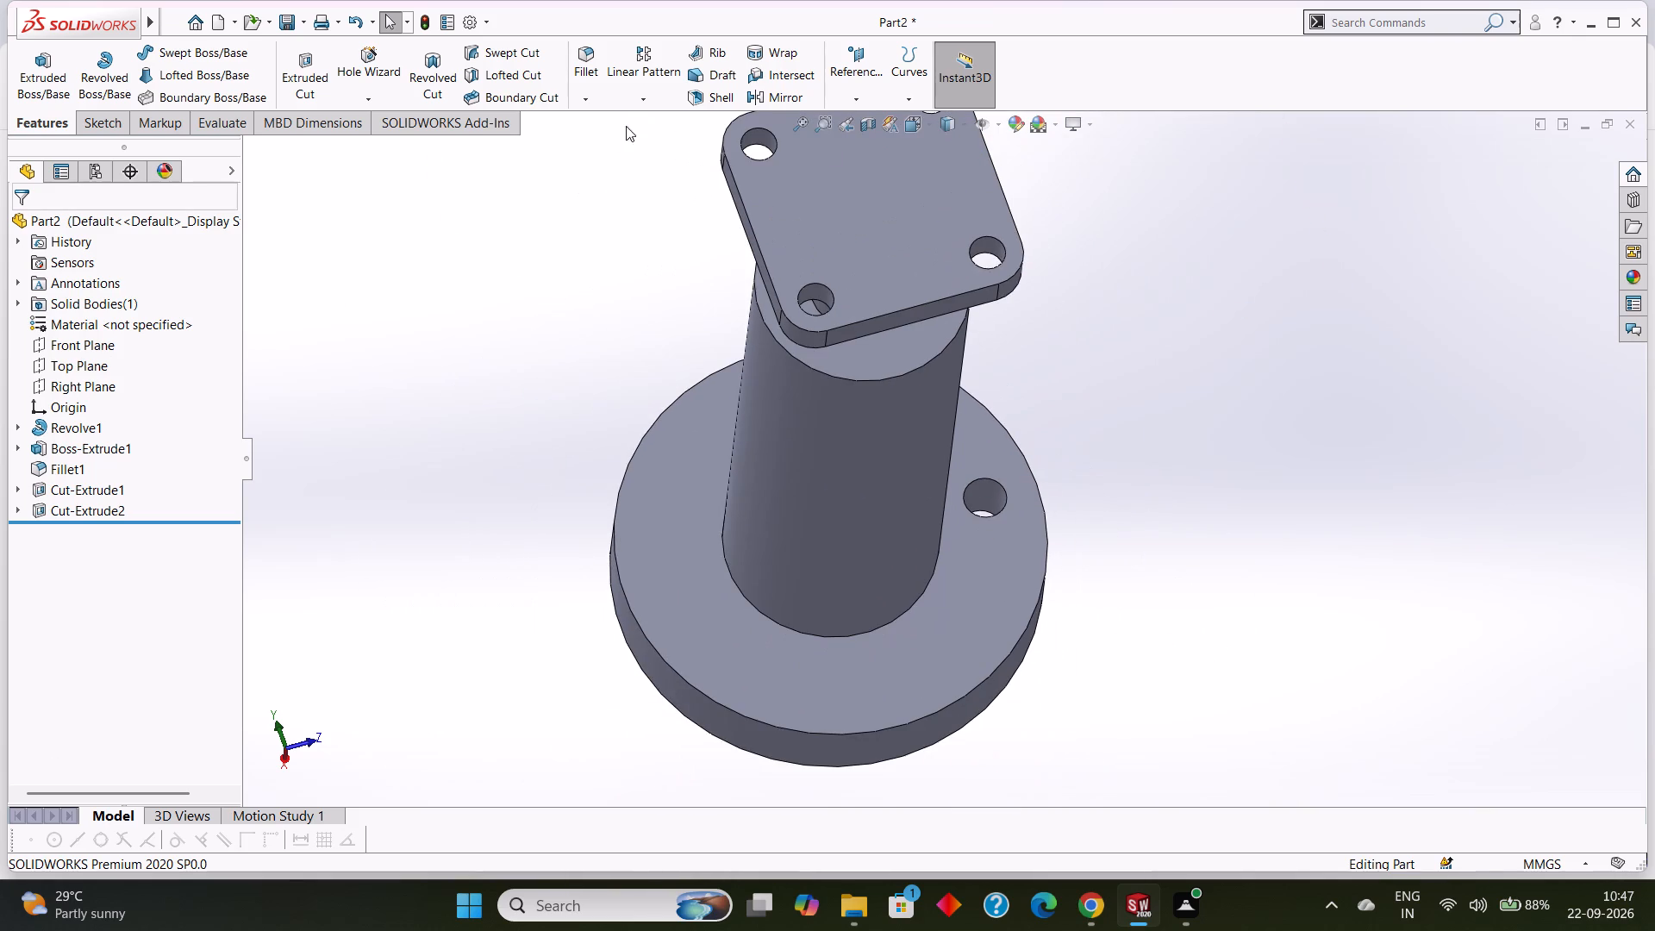
click(648, 101)
click(663, 139)
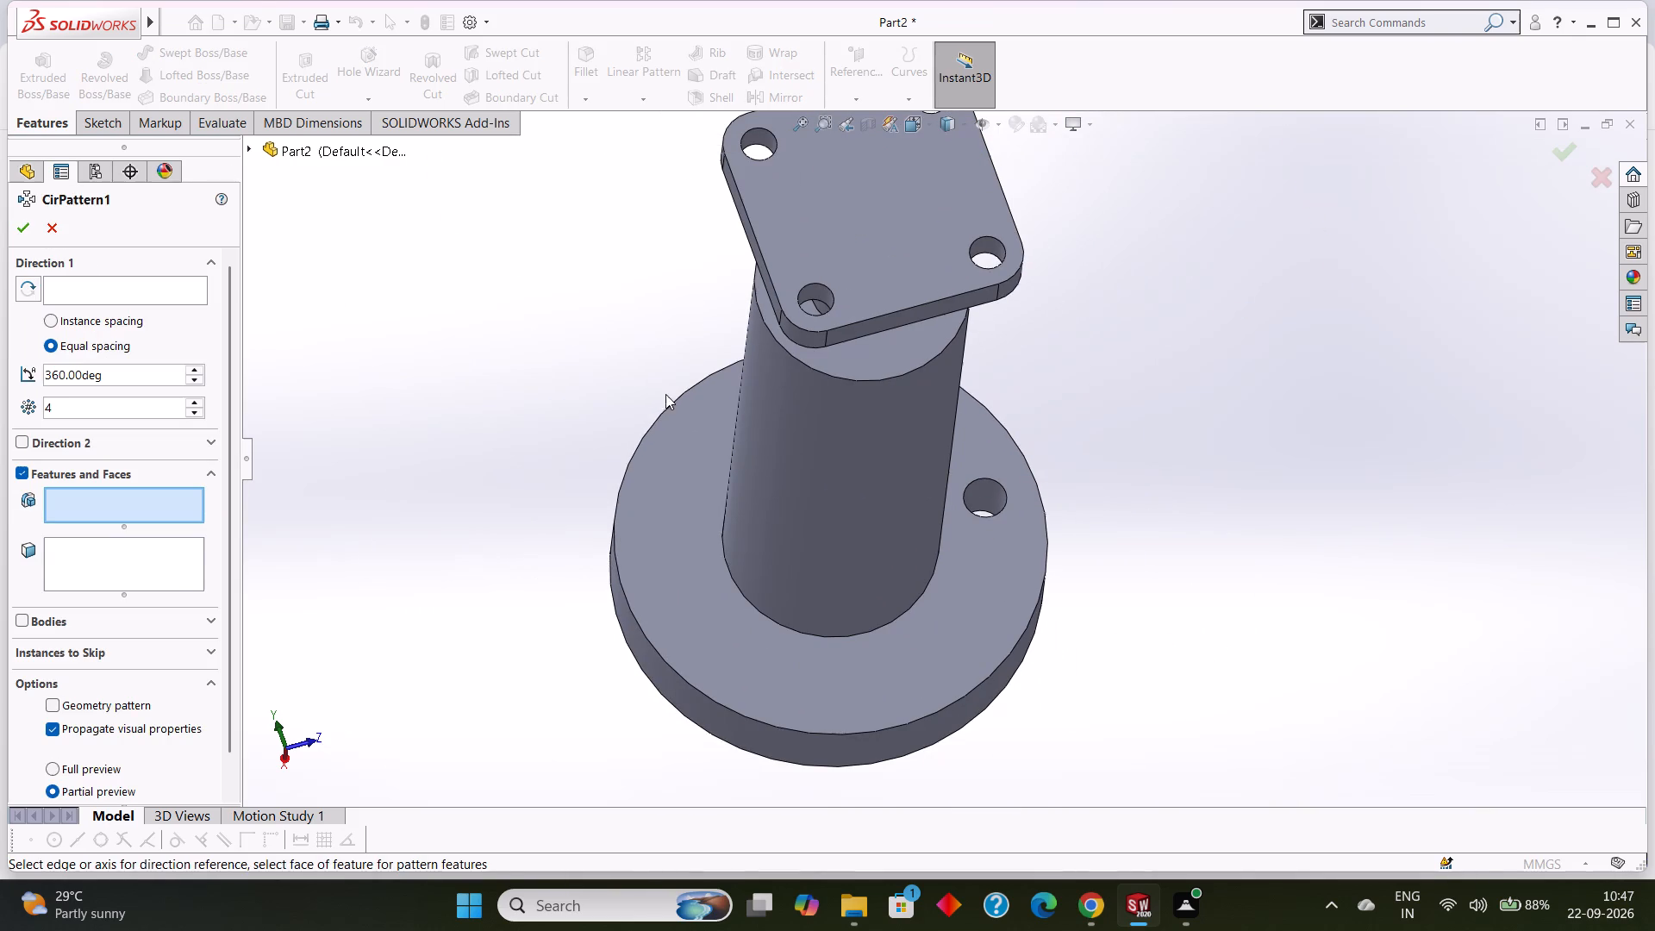
scroll(449, 398, down, 1)
scroll(448, 397, up, 2)
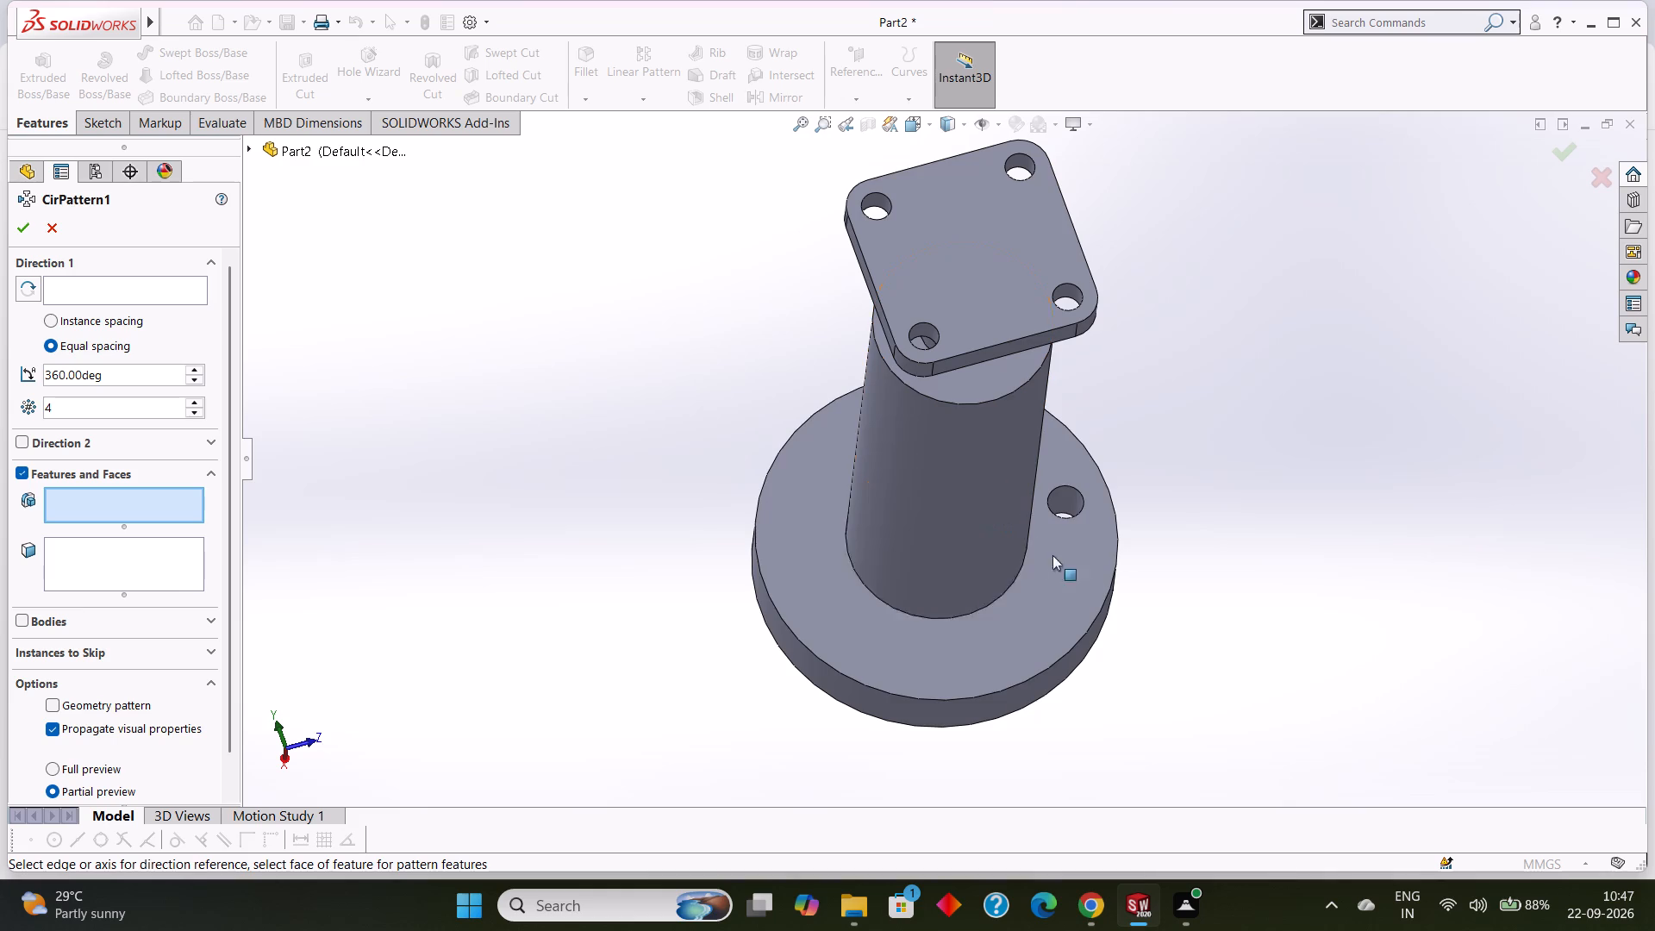
click(1099, 609)
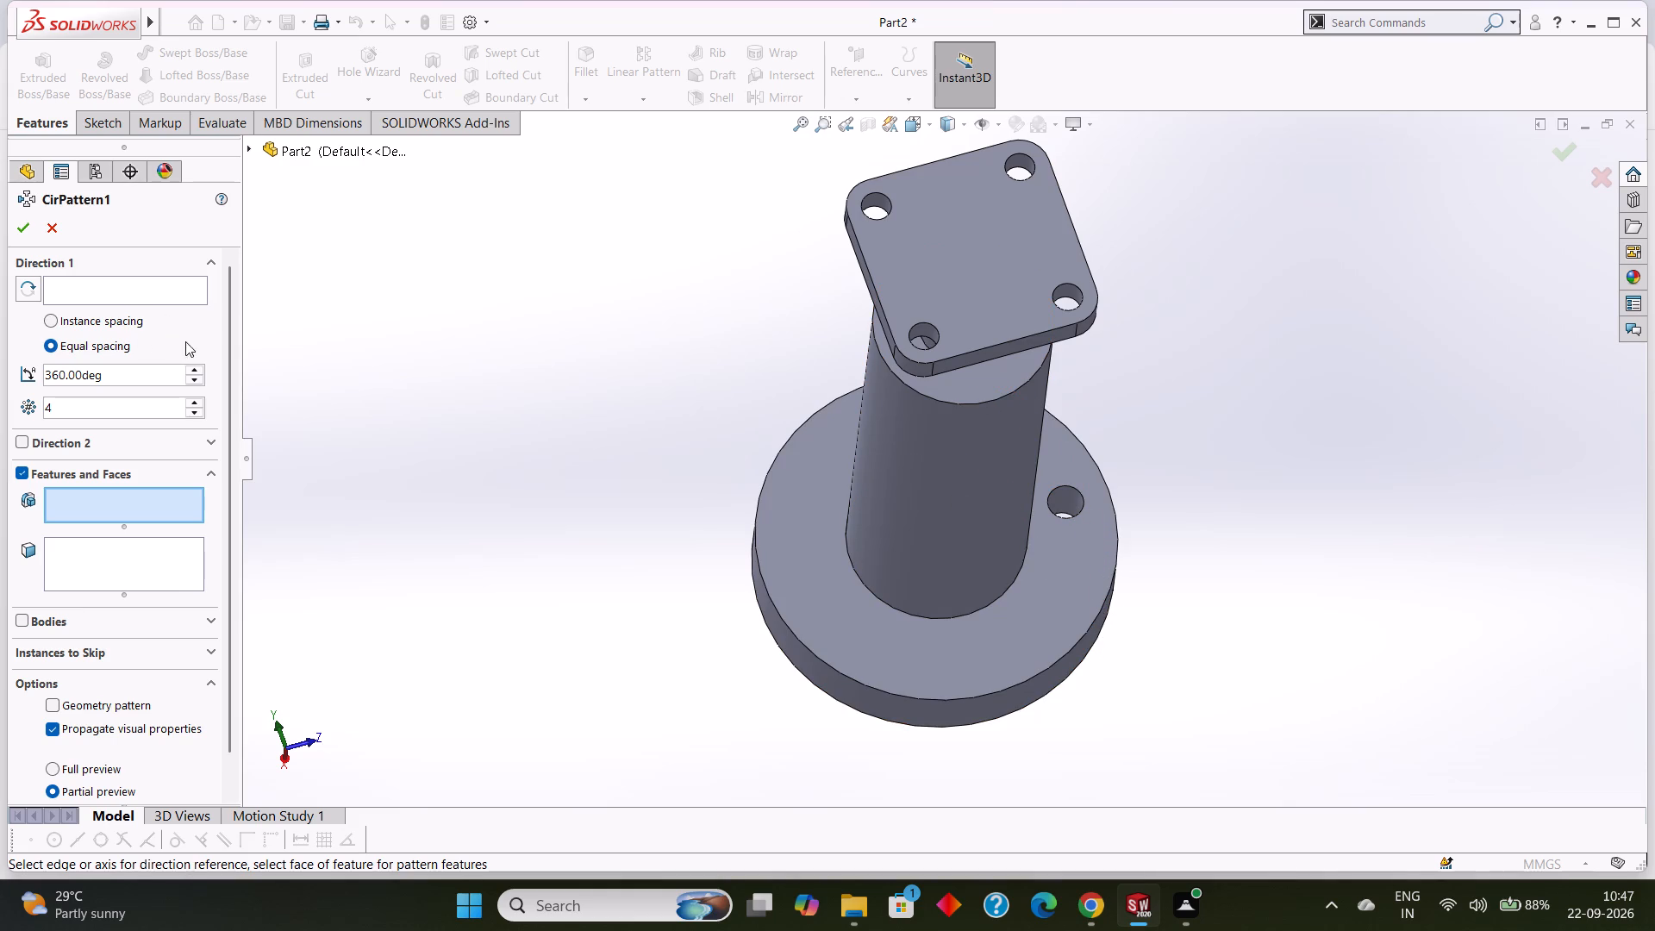
scroll(1088, 517, down, 4)
scroll(1003, 460, down, 2)
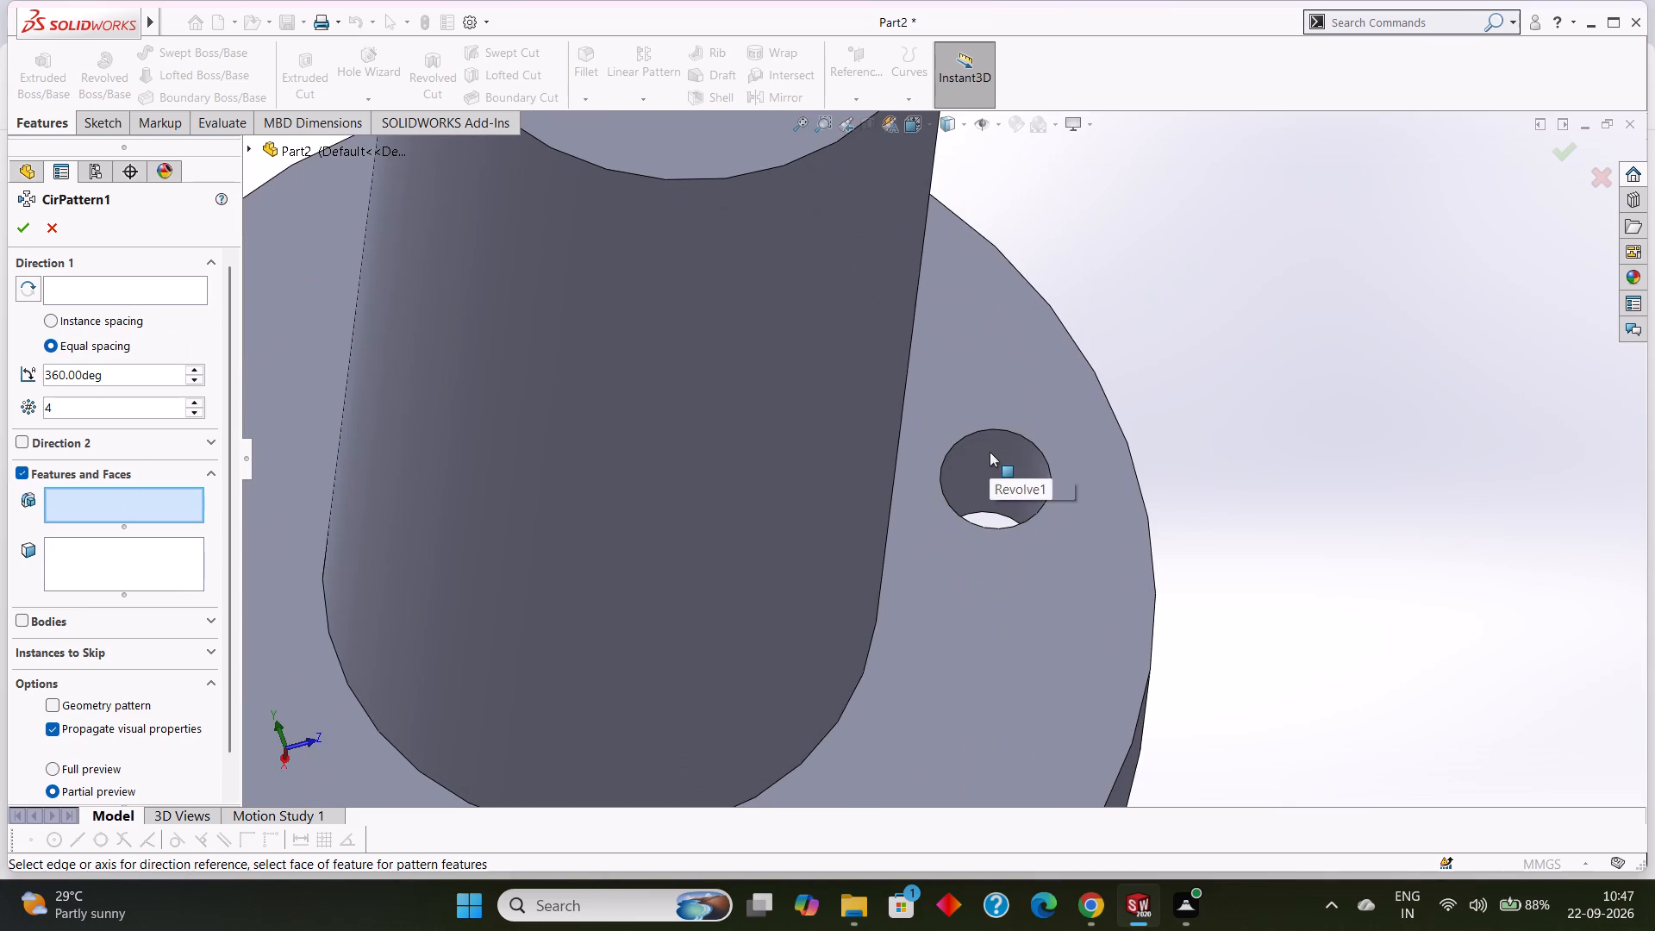
click(990, 452)
scroll(1031, 490, up, 3)
click(83, 293)
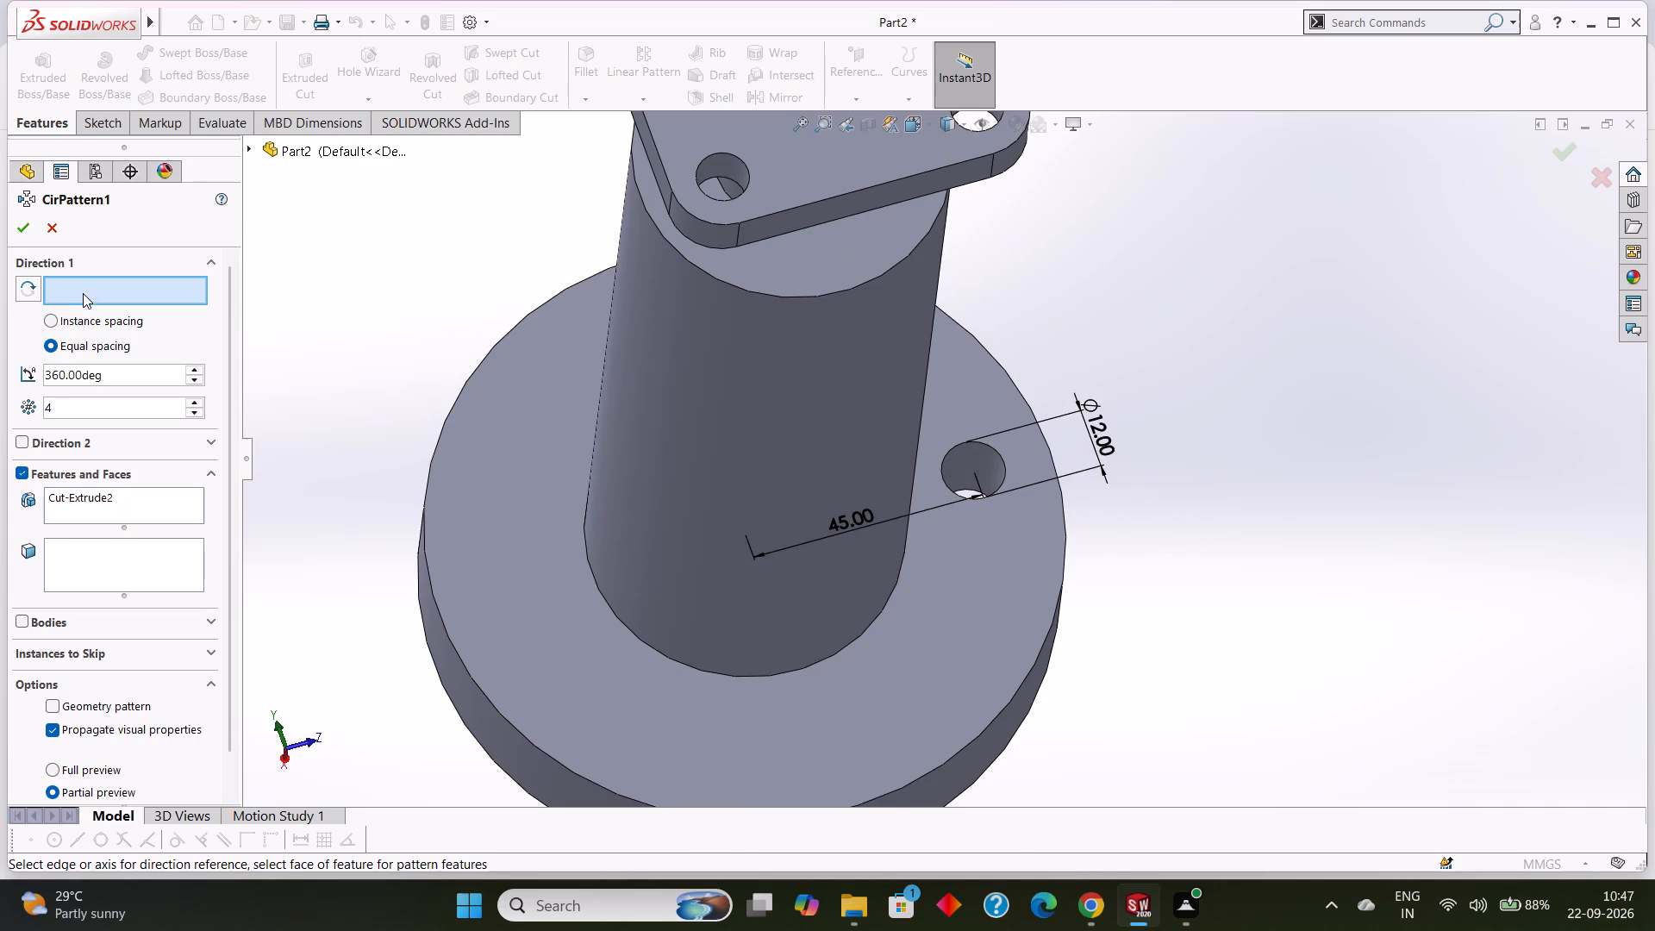
click(1065, 537)
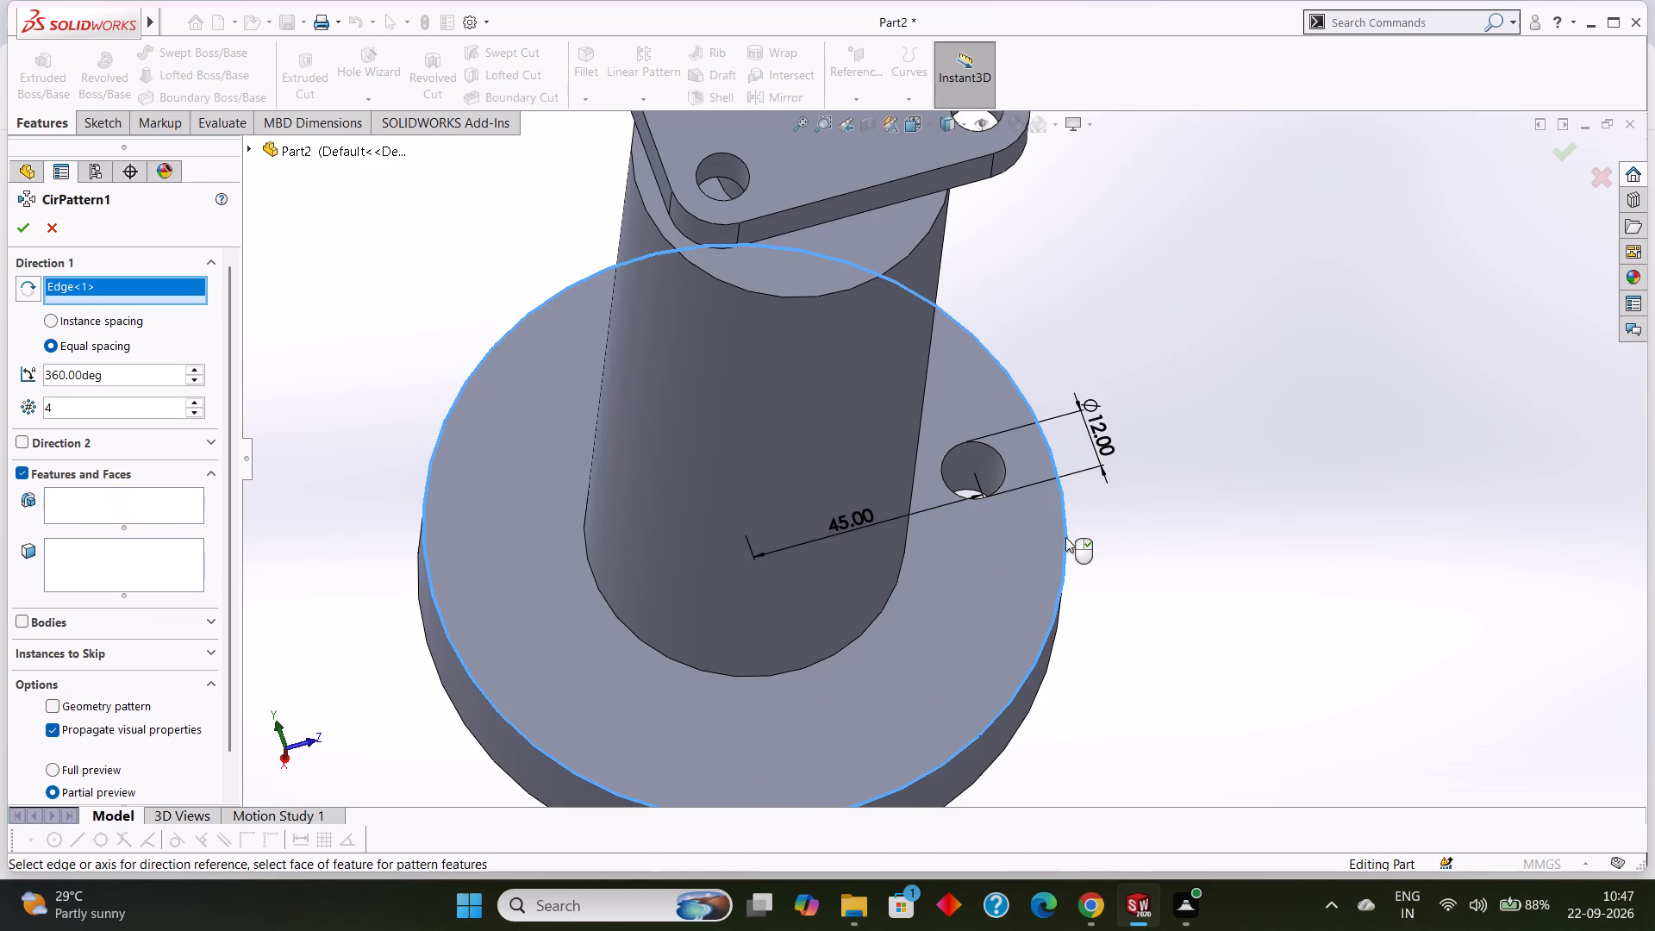
scroll(1162, 566, up, 4)
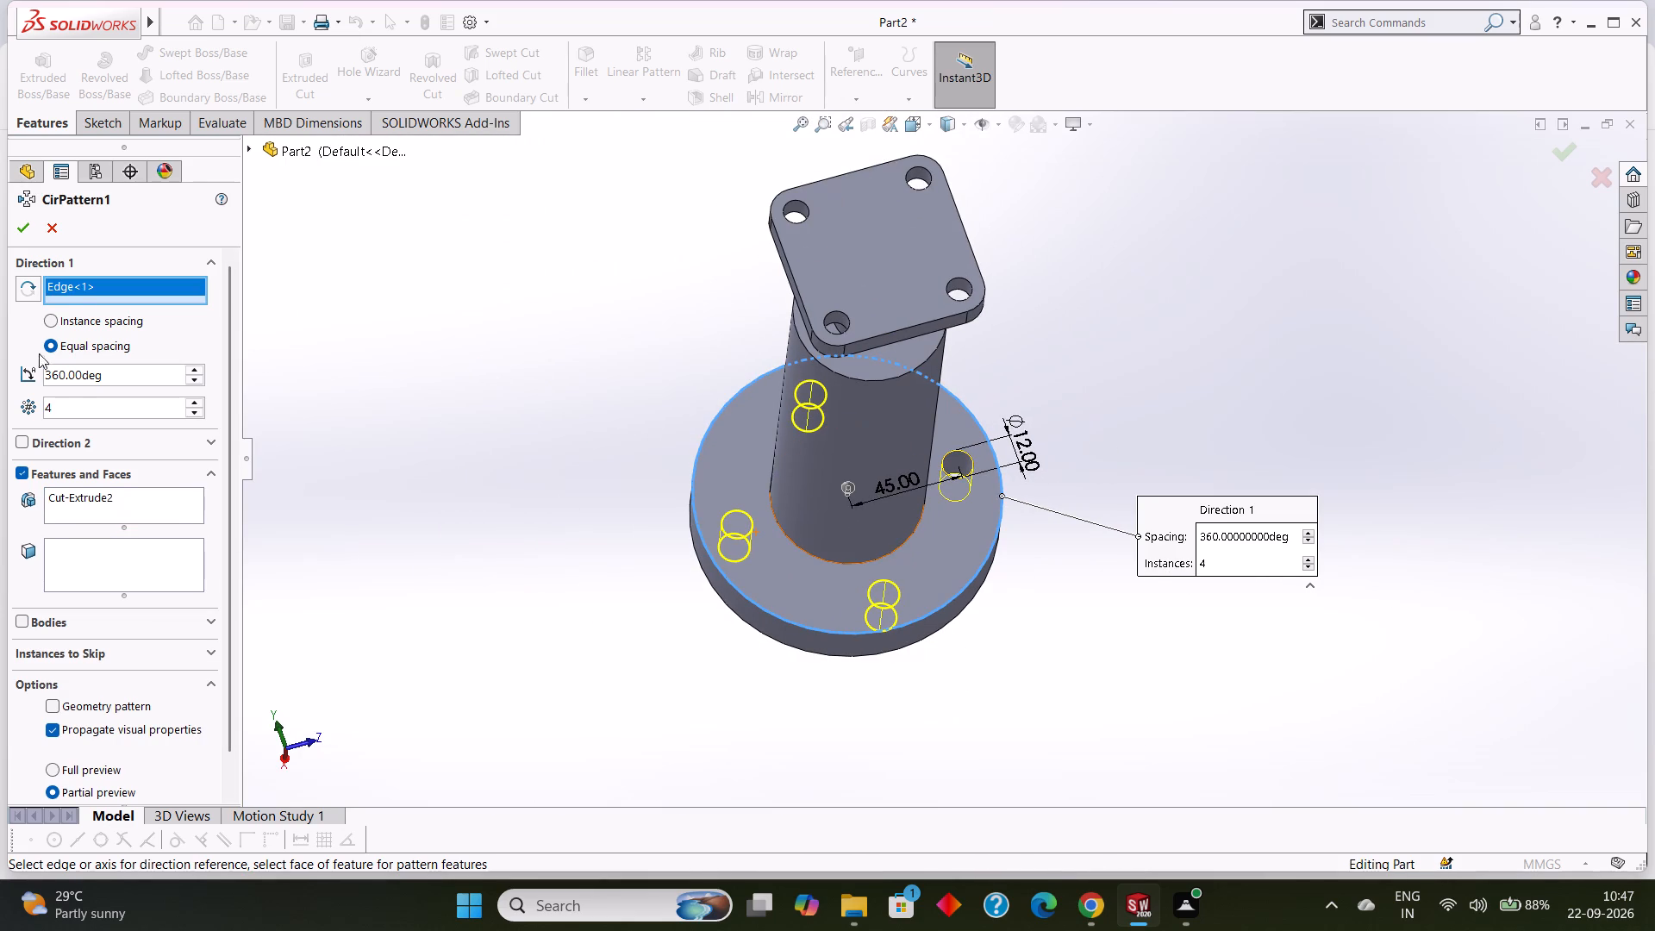
click(22, 236)
click(452, 633)
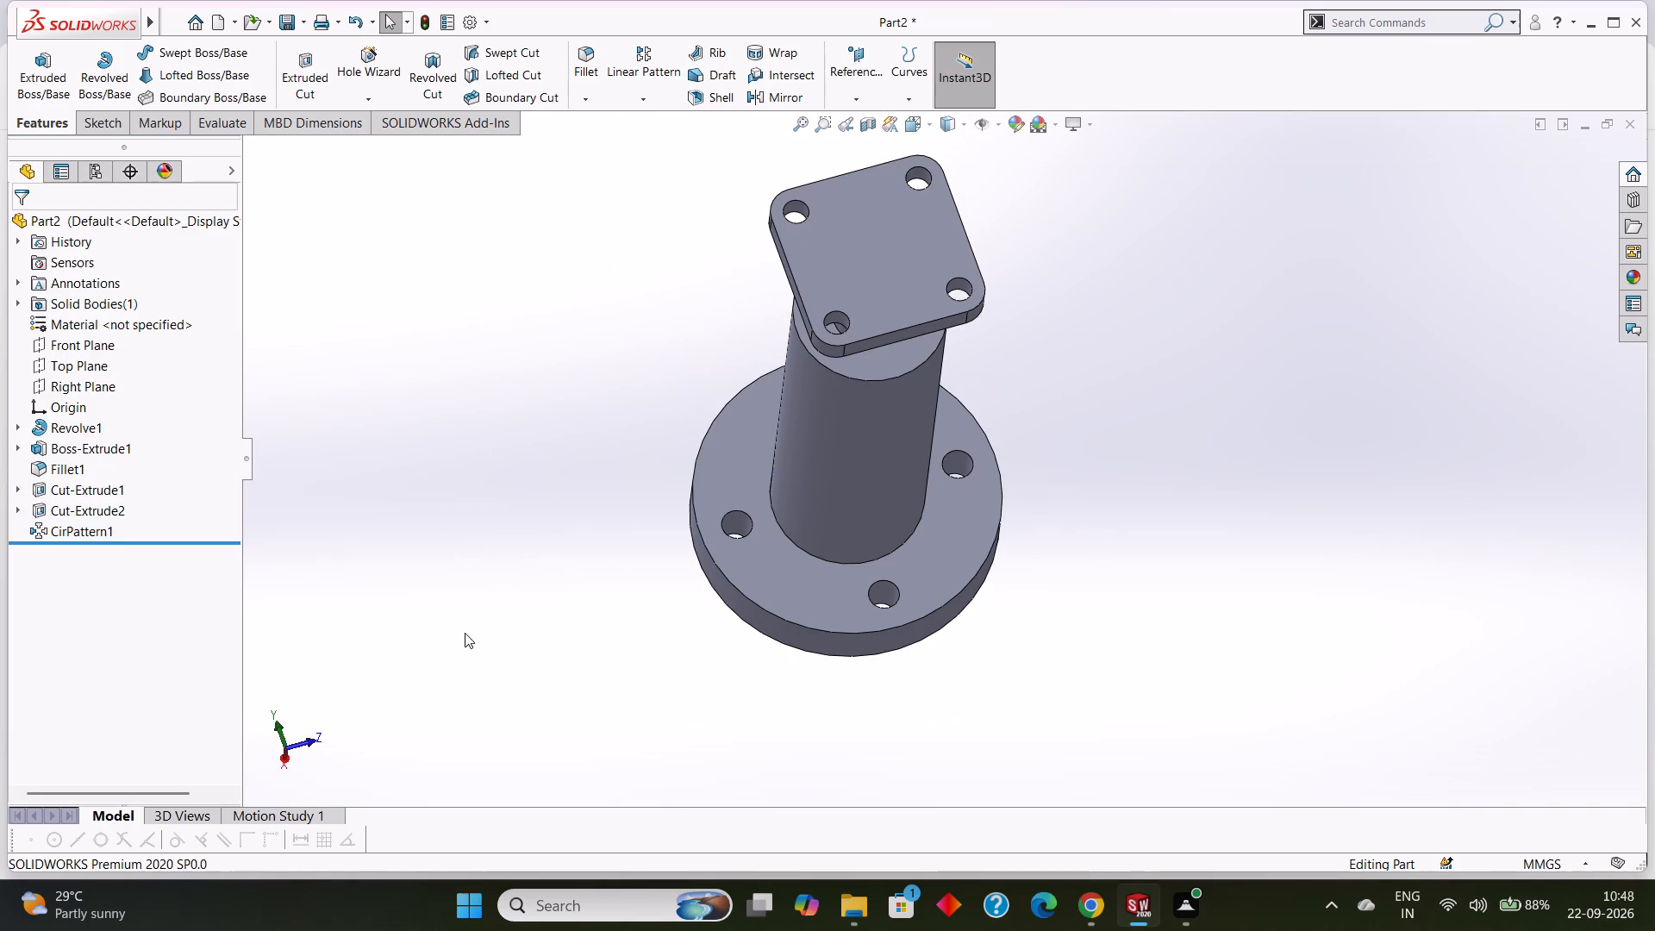
Examine the whole part, including the square plate and the patterned flange holes, from a different angle.
middle_drag(563, 660, 549, 595)
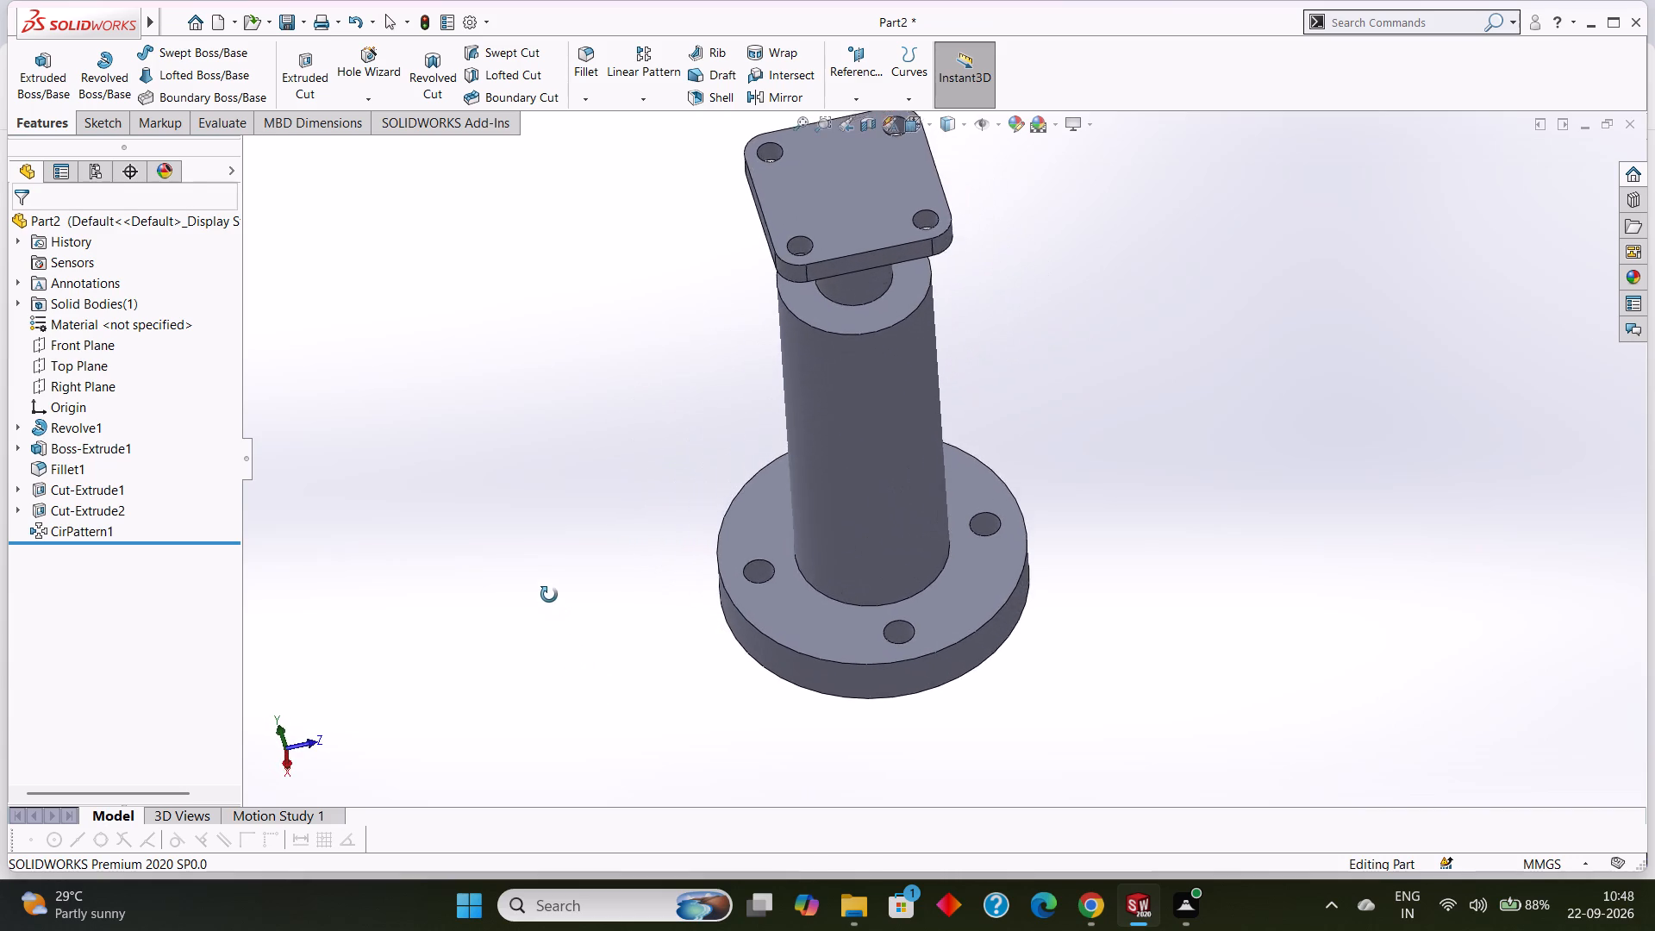
middle_drag(549, 595, 535, 528)
scroll(546, 552, up, 6)
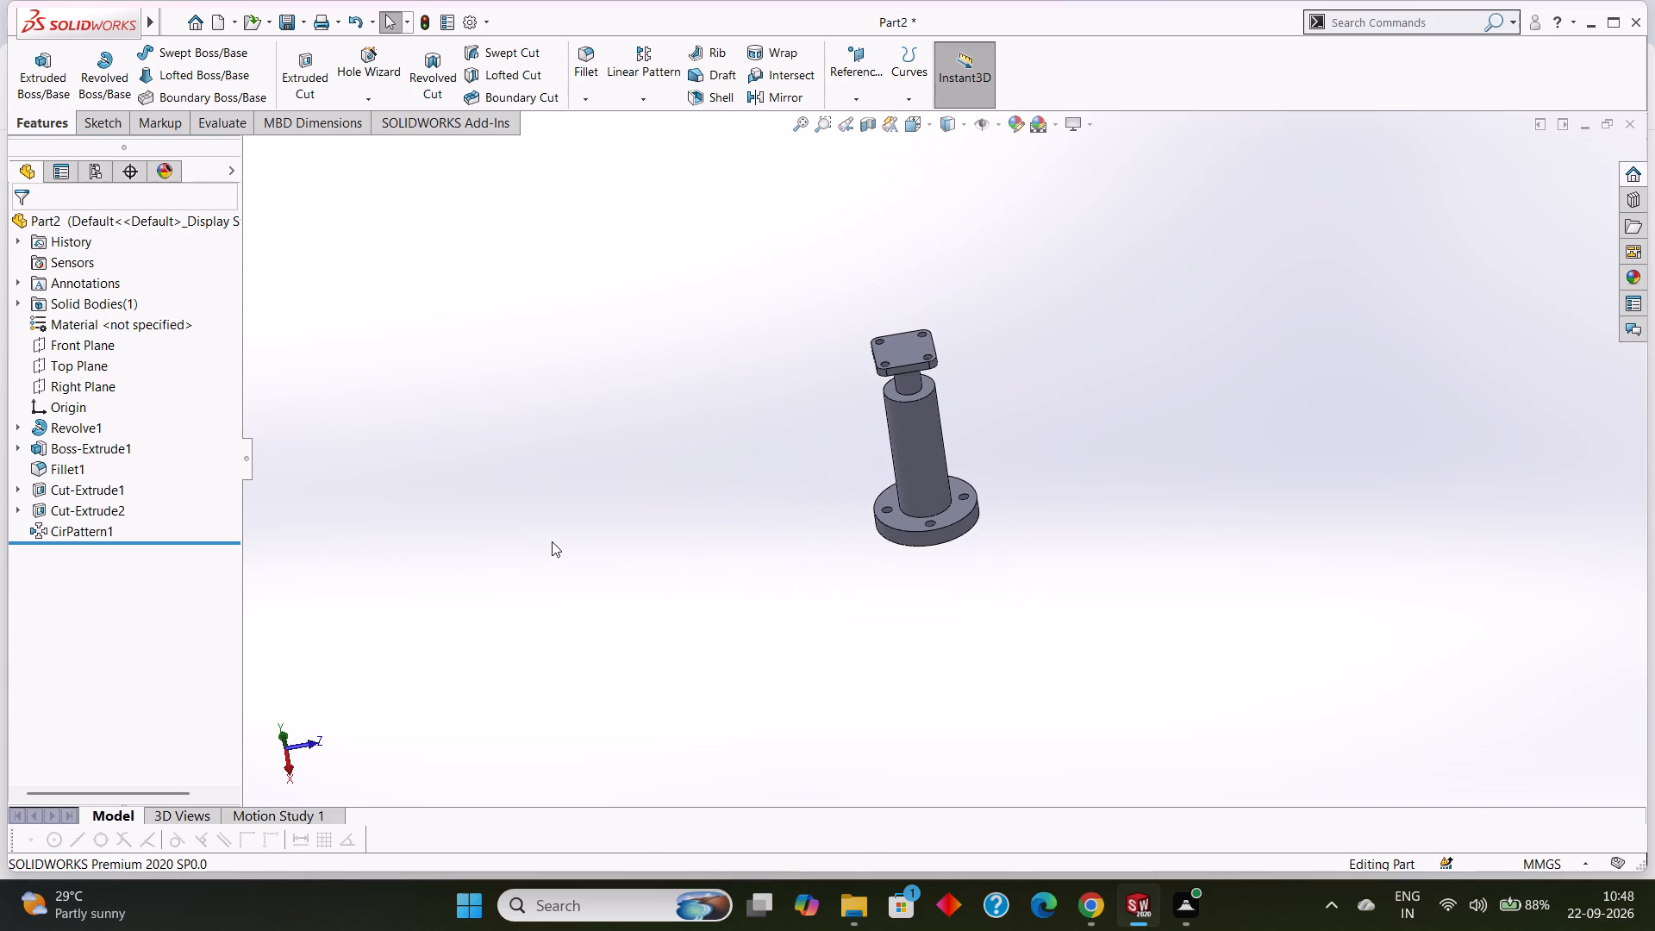
scroll(611, 584, up, 1)
scroll(633, 590, down, 1)
scroll(633, 590, up, 2)
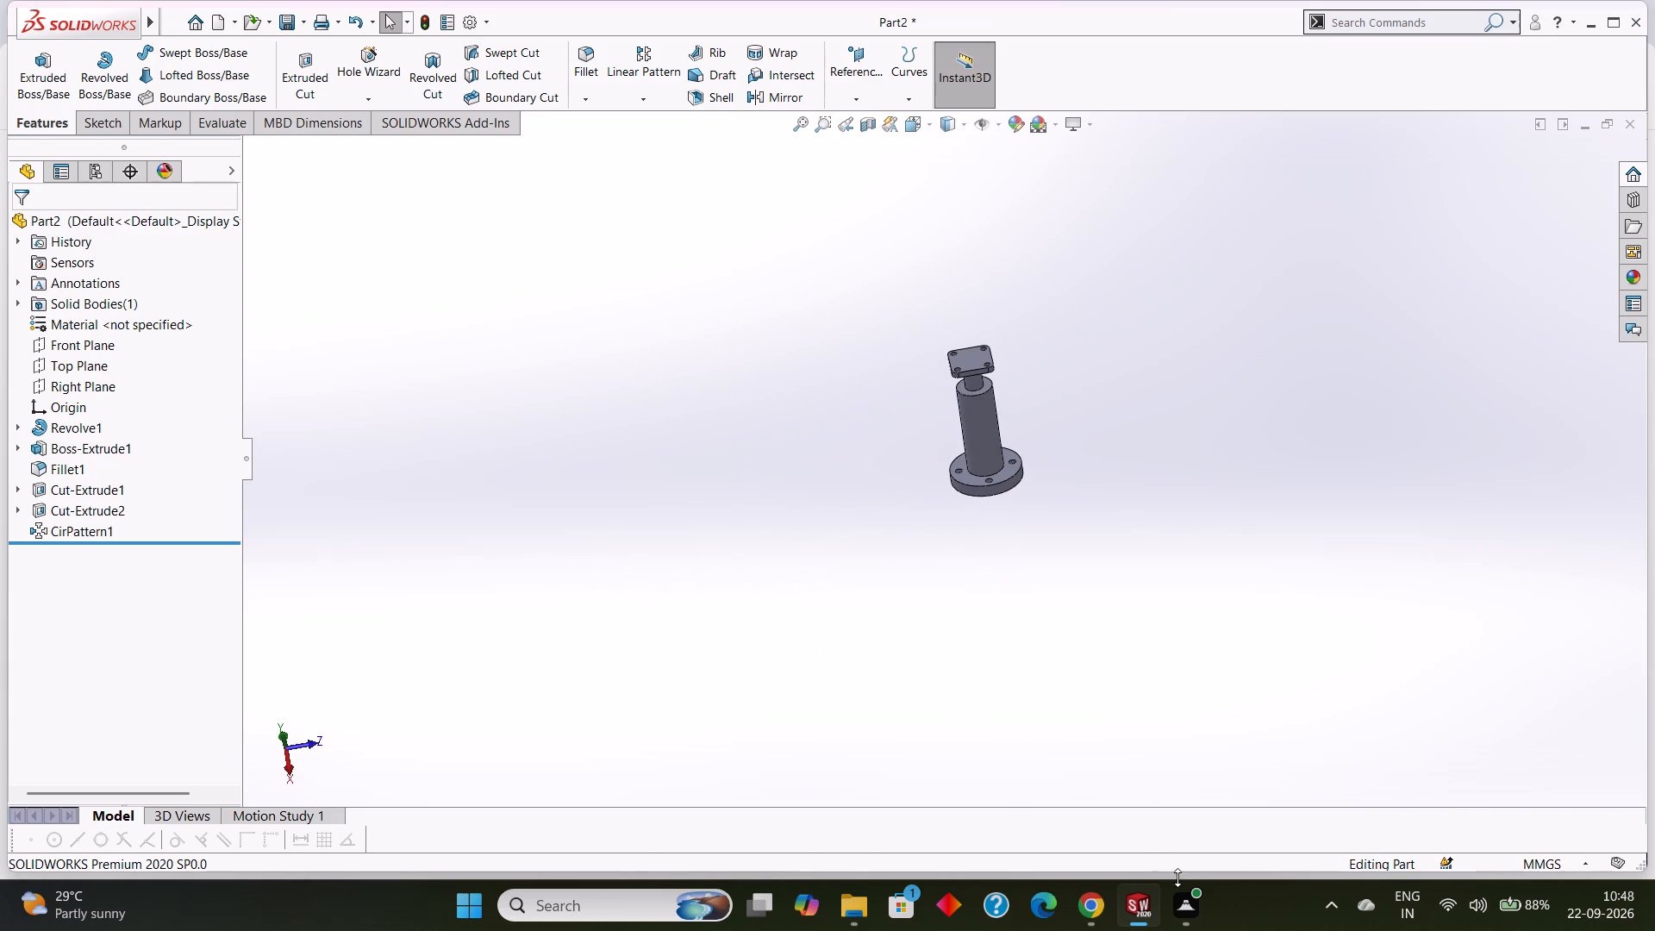
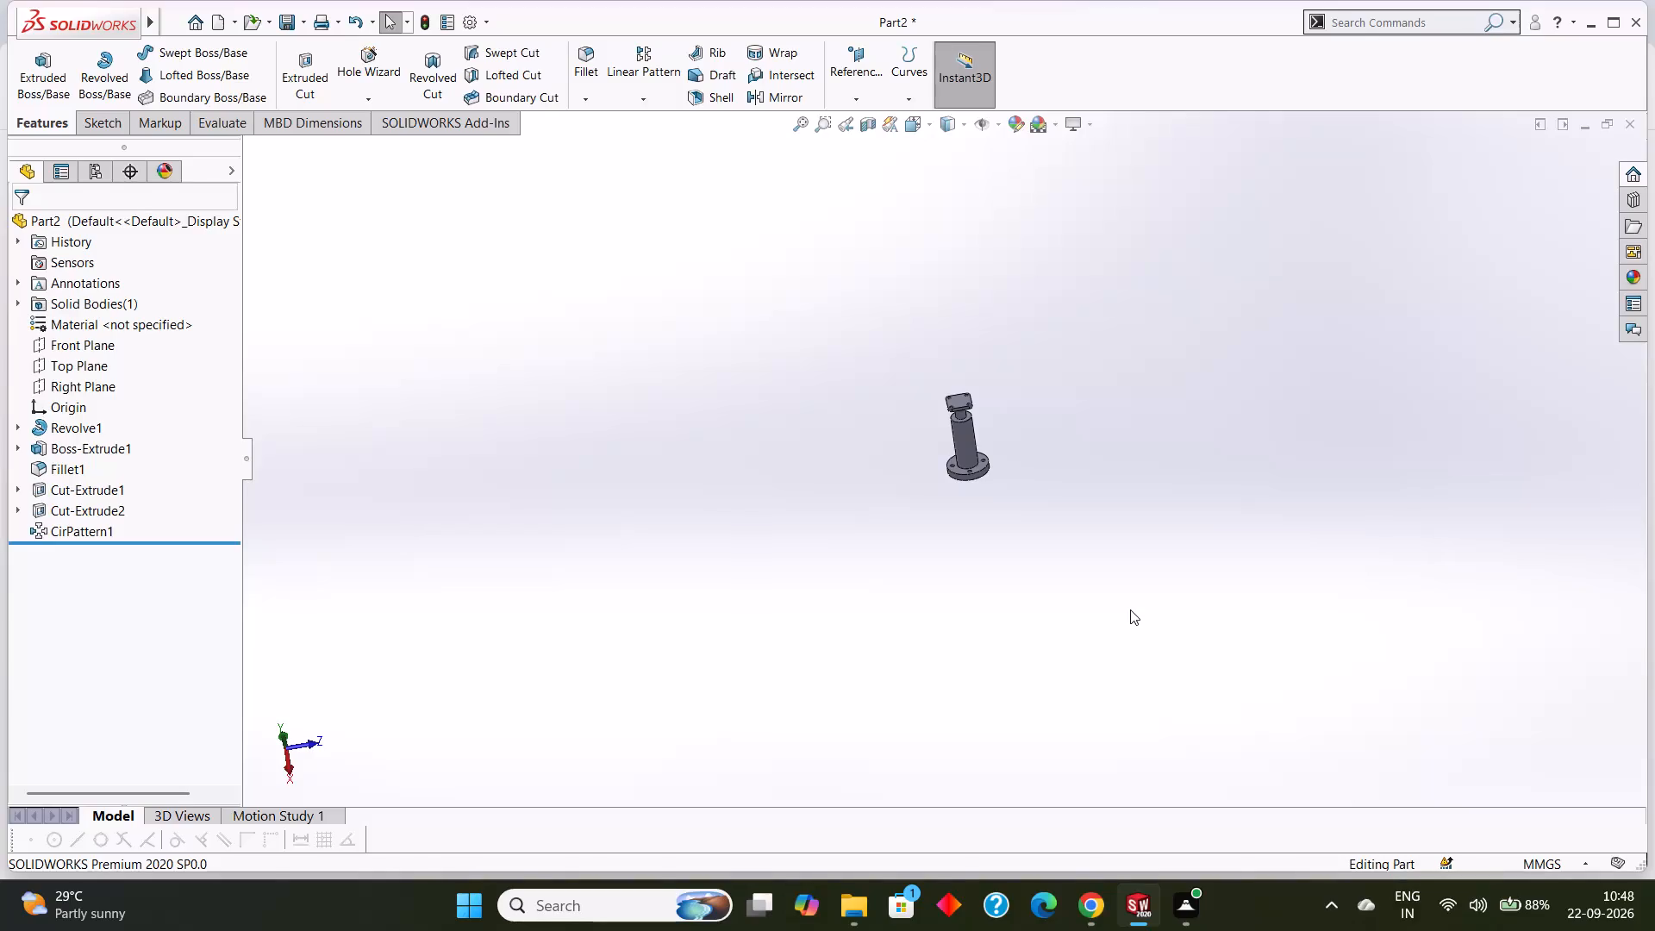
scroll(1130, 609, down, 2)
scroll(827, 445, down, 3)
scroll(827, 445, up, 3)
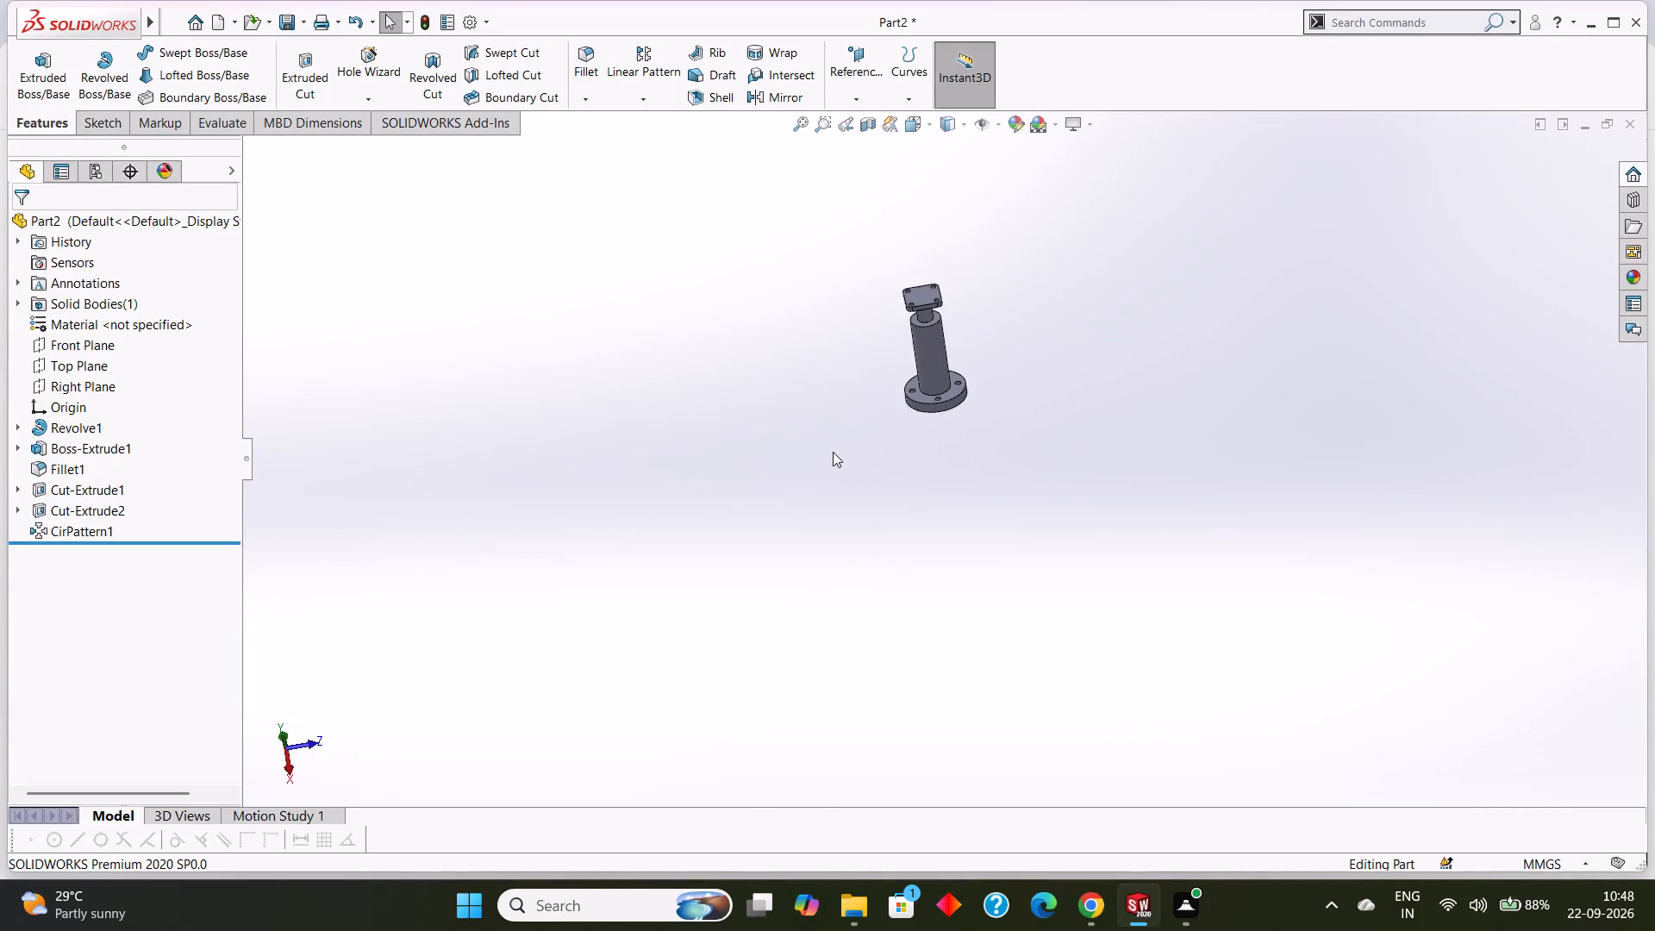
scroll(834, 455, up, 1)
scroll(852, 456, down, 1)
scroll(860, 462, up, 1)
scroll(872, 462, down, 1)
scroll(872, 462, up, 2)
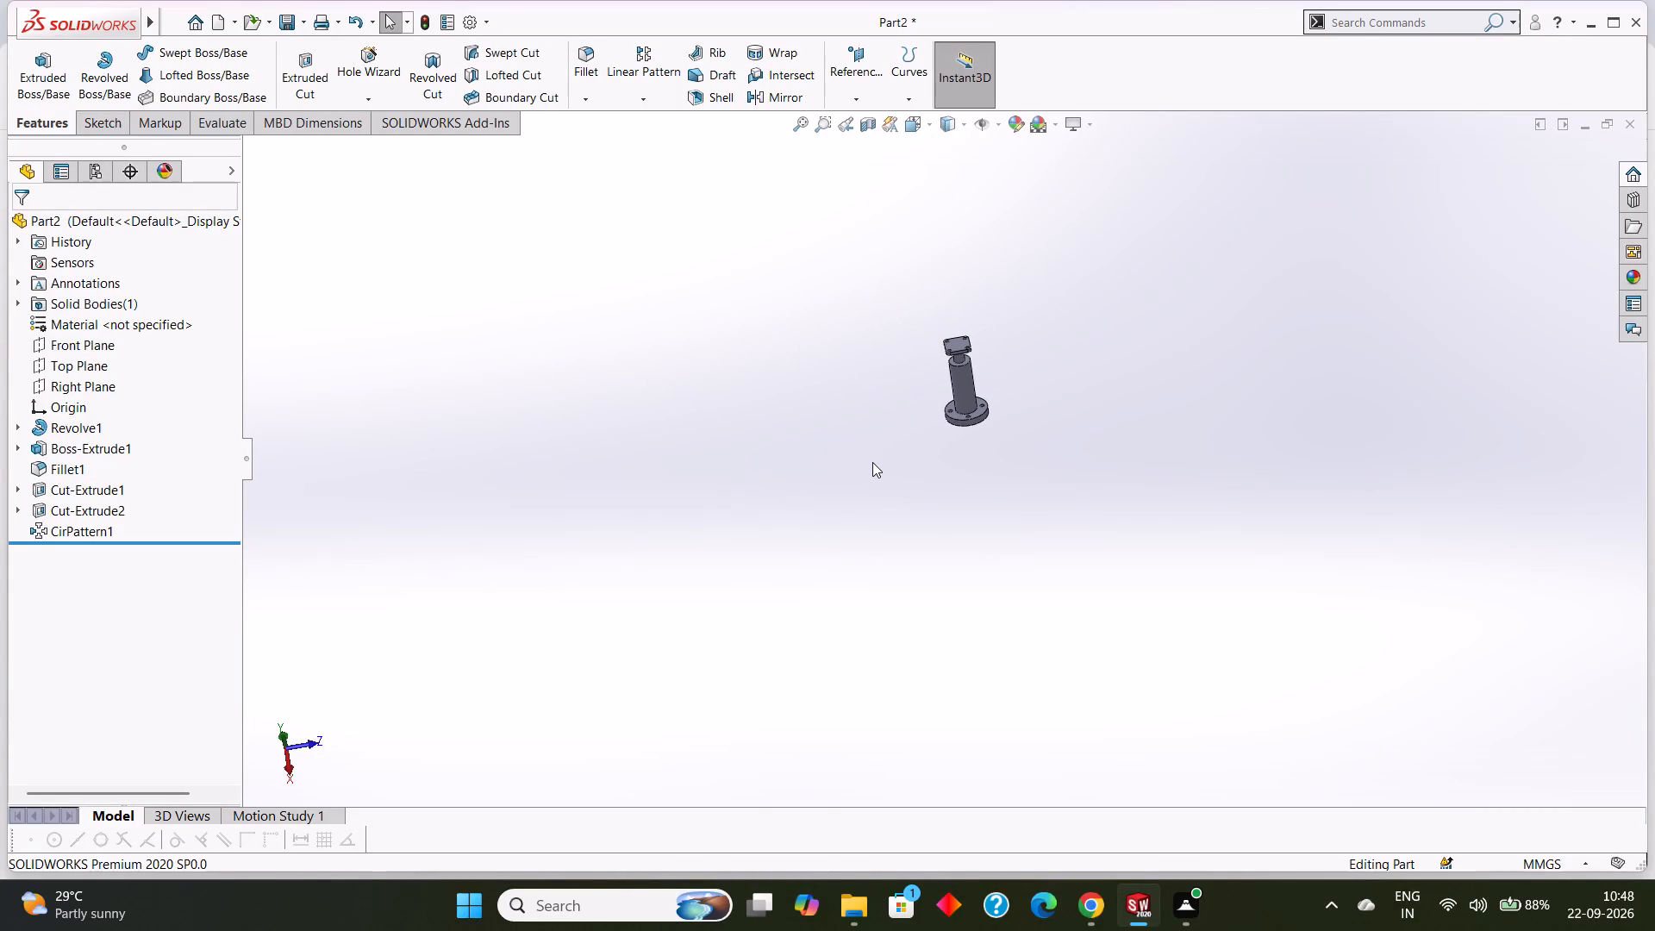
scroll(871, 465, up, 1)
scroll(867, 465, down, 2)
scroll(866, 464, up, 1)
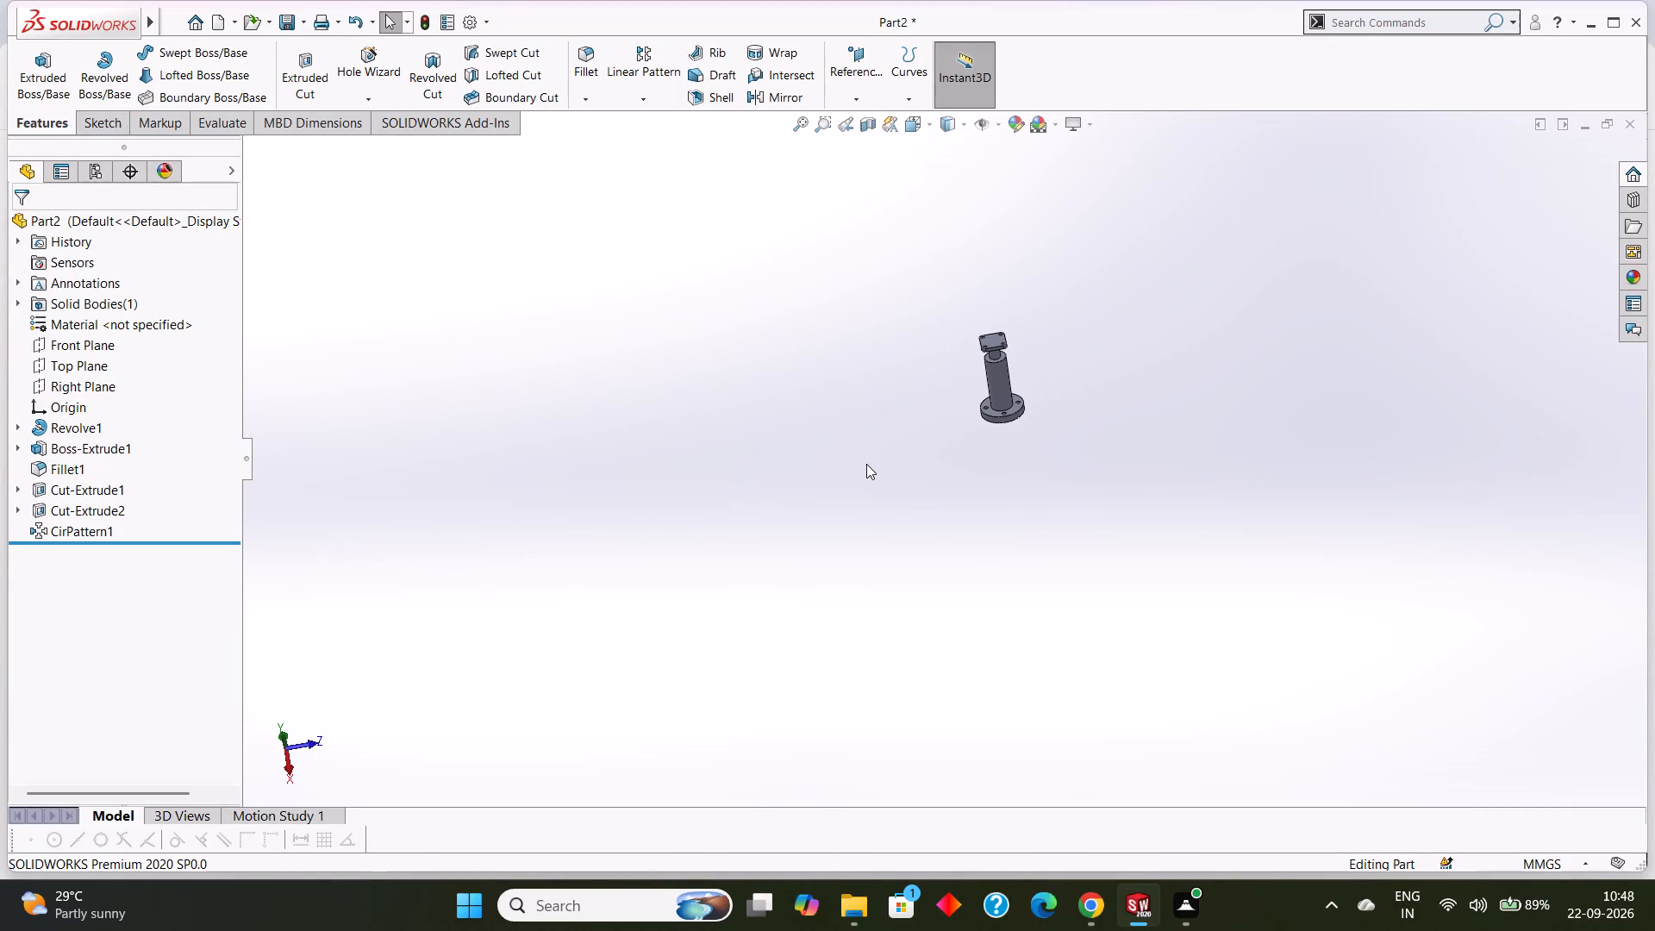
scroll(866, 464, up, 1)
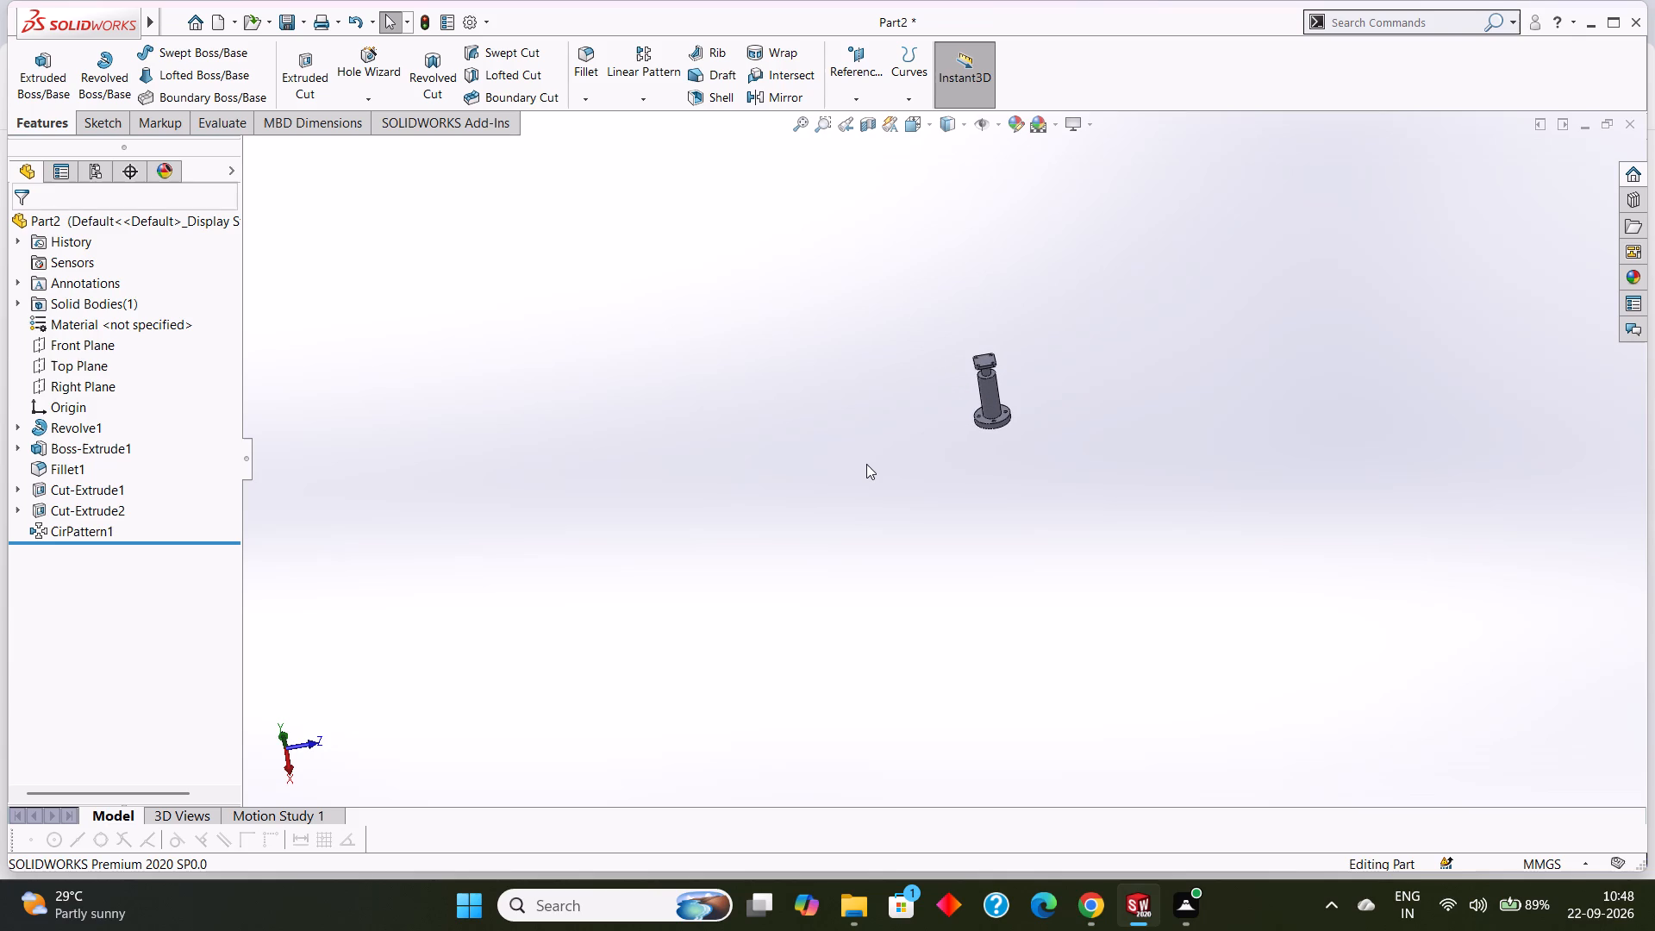
Save the part in the tryfuji folder as a SOLIDWORKS part named "flanged cylinderical support housing".
key(alt+s)
scroll(857, 458, up, 2)
key(ctrl+s)
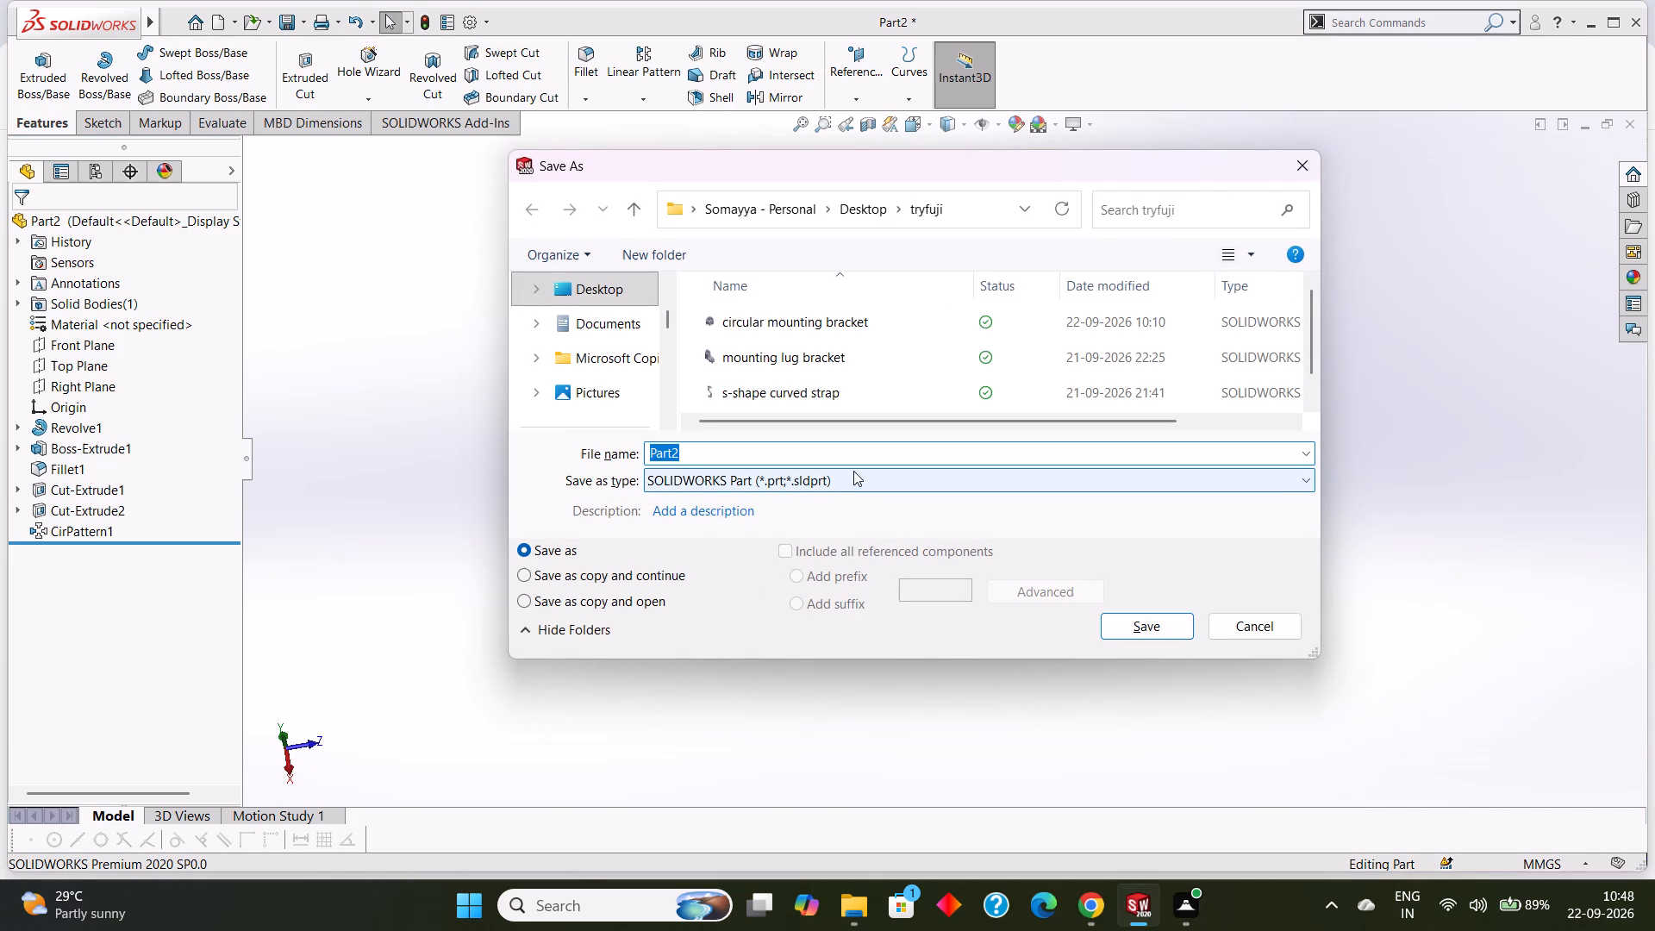
key(BackSpace)
text(cir)
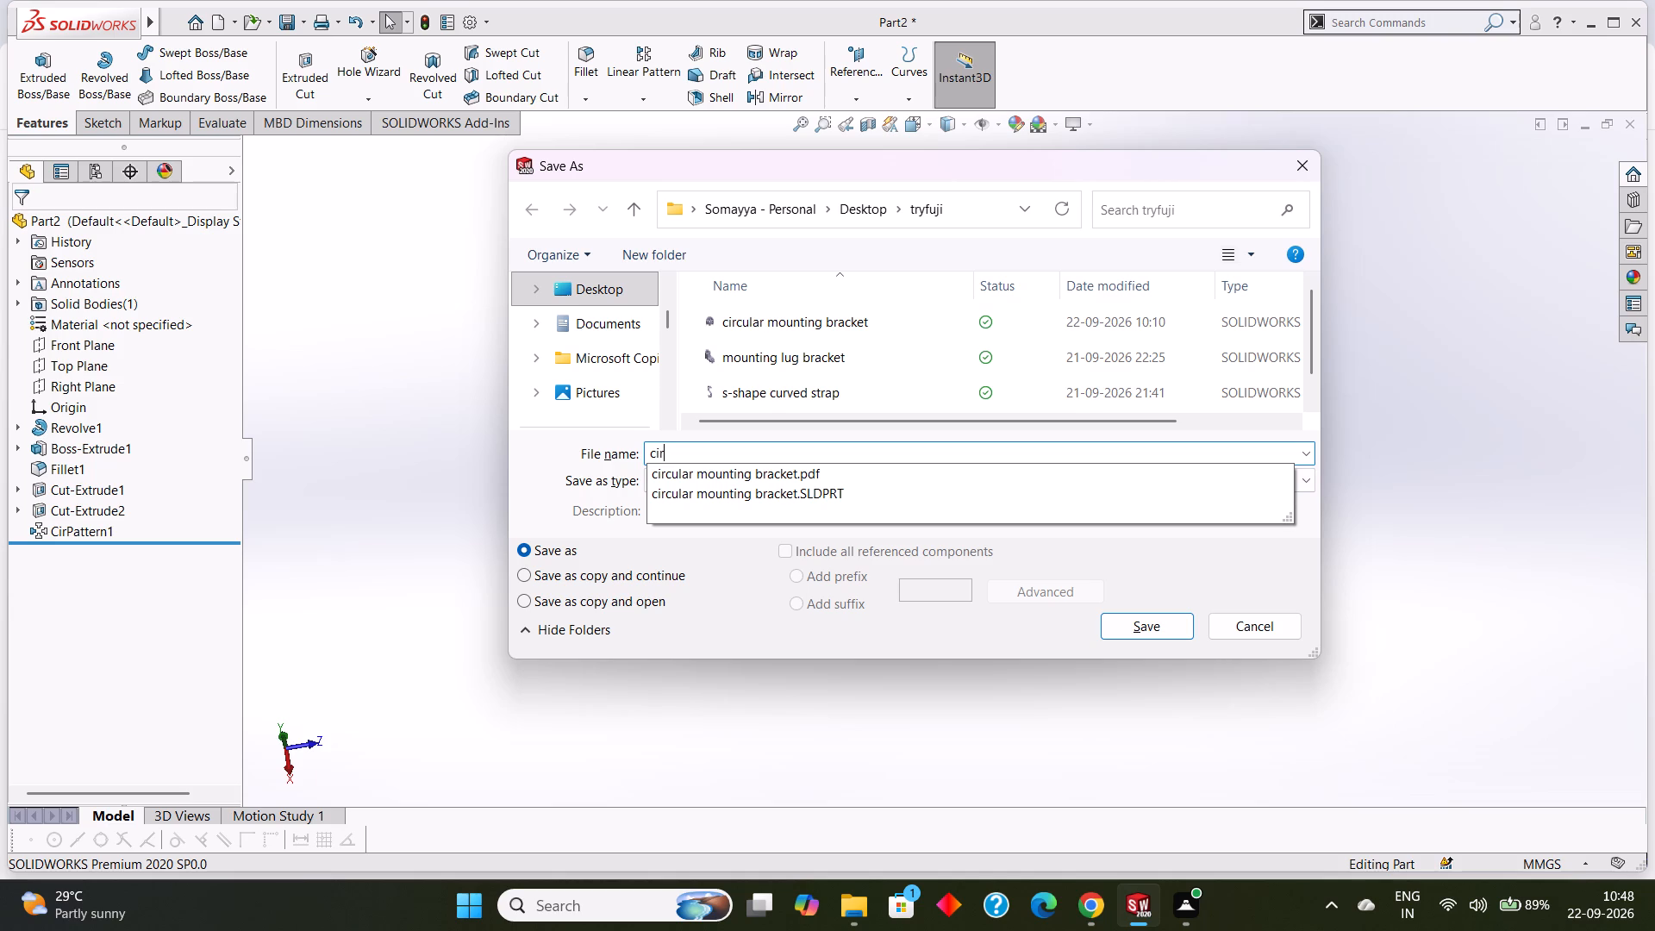
key(BackSpace)
key(BackSpace)
key(BackSpace)
text(flan)
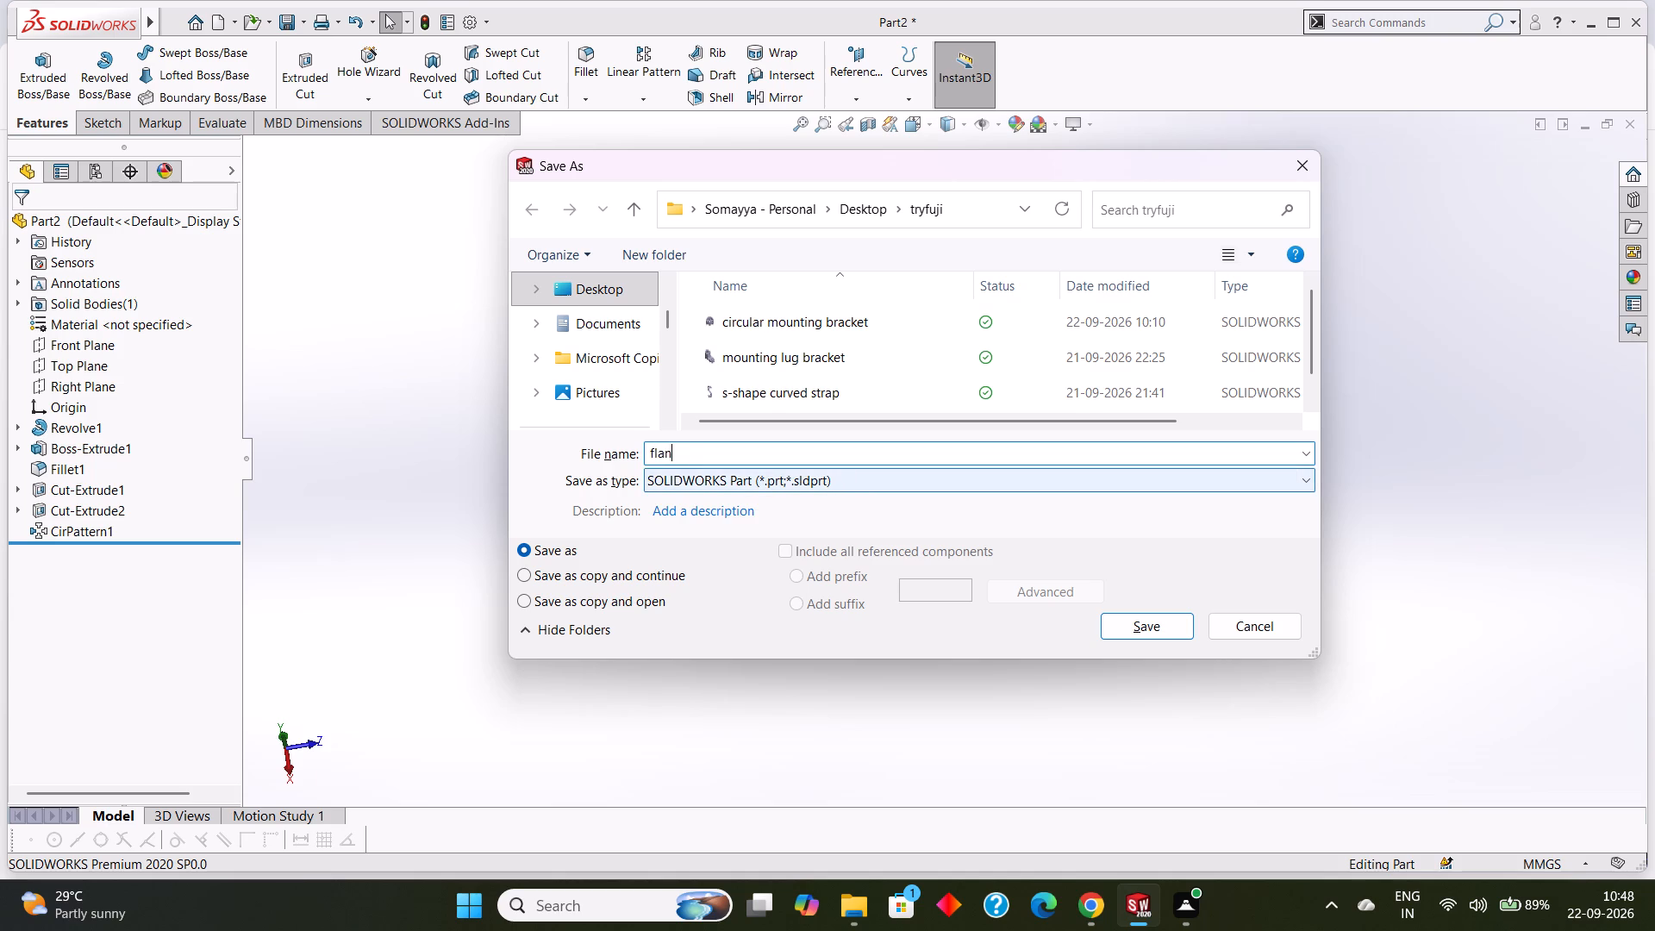
text(ged)
key(space)
key(c)
text(ylinder)
text(ical)
key(space)
text(support)
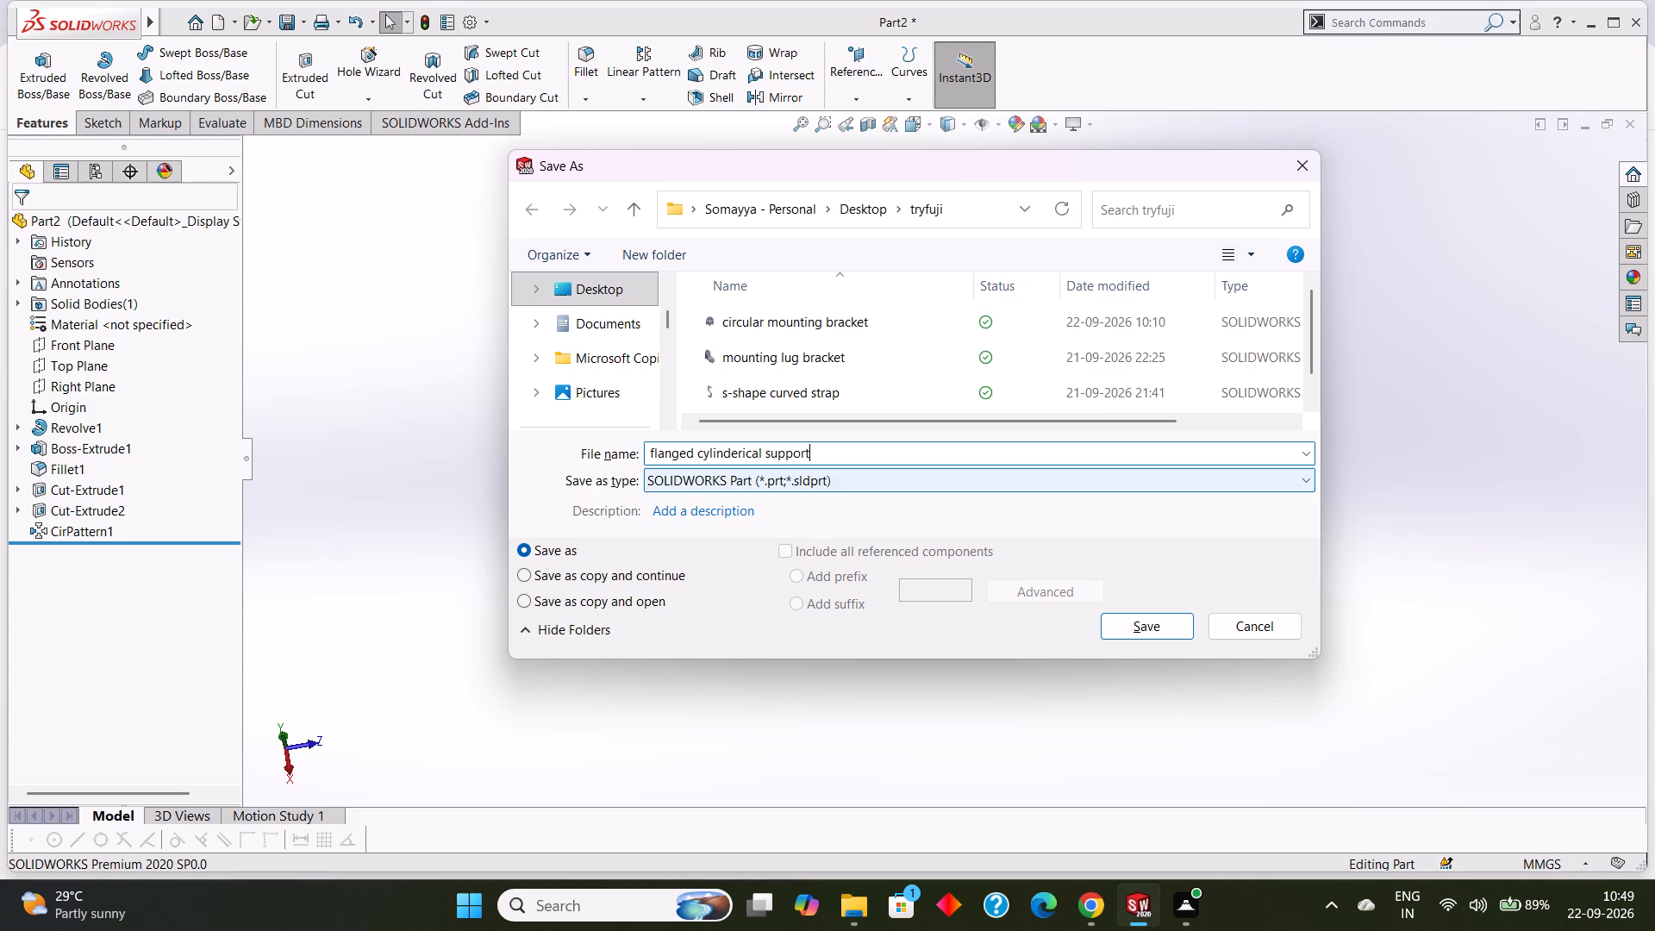
key(space)
text(housing)
key(Return)
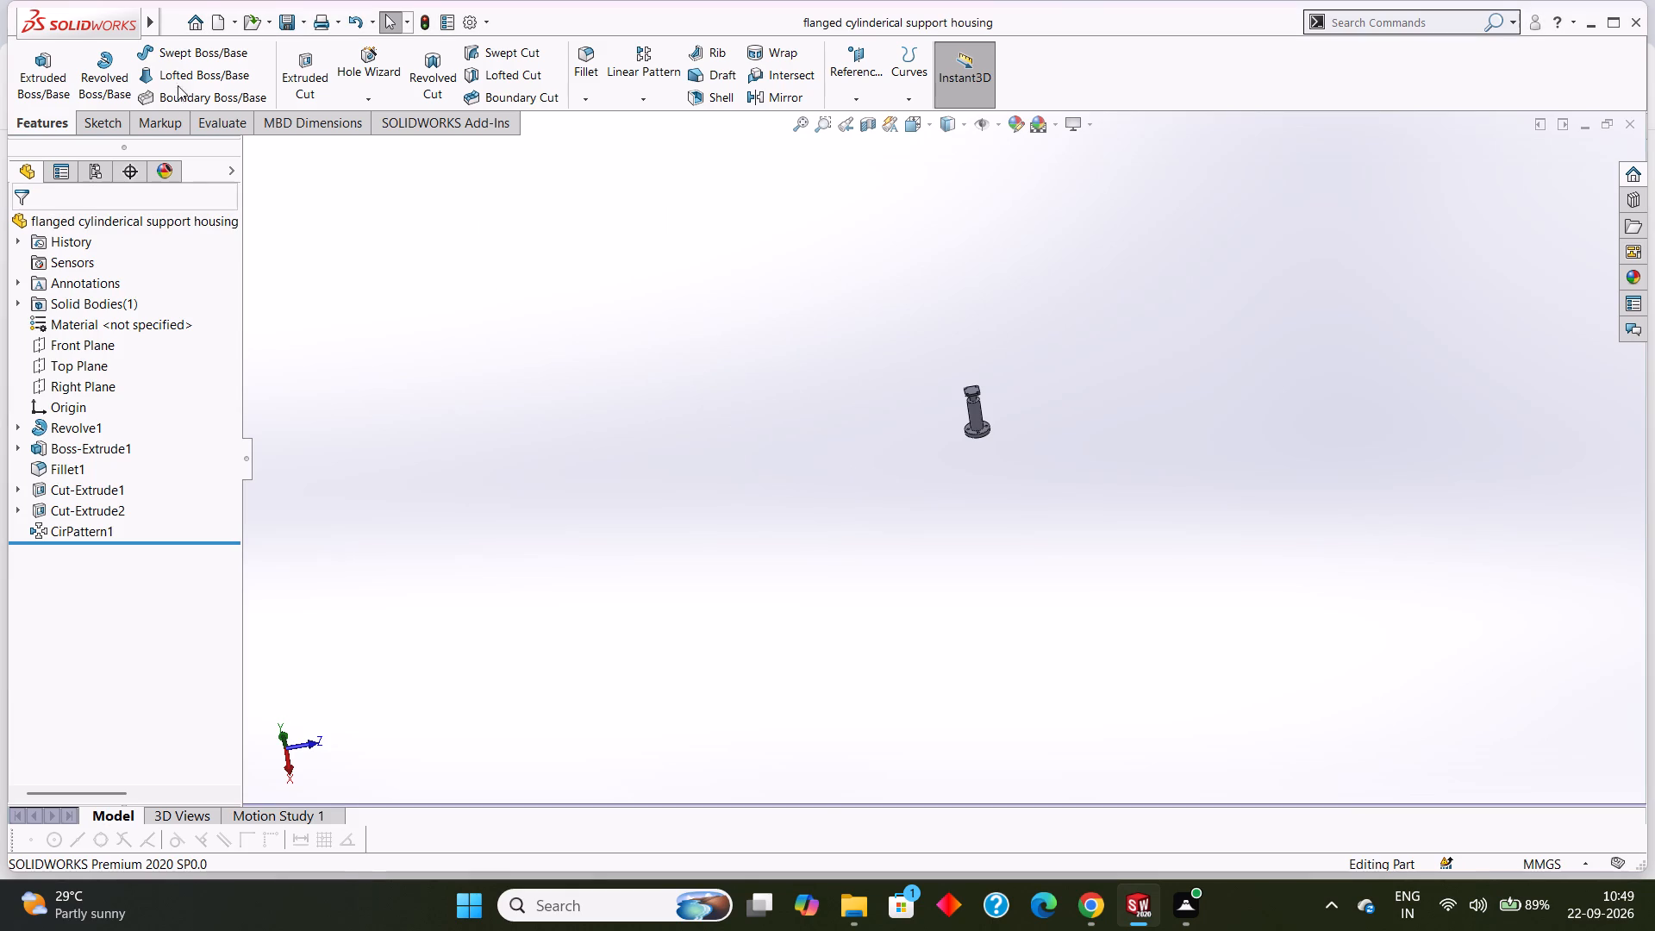
Save a PDF copy of the part in the tryfuji folder under the same name, "flanged cylinderical support housing".
click(303, 28)
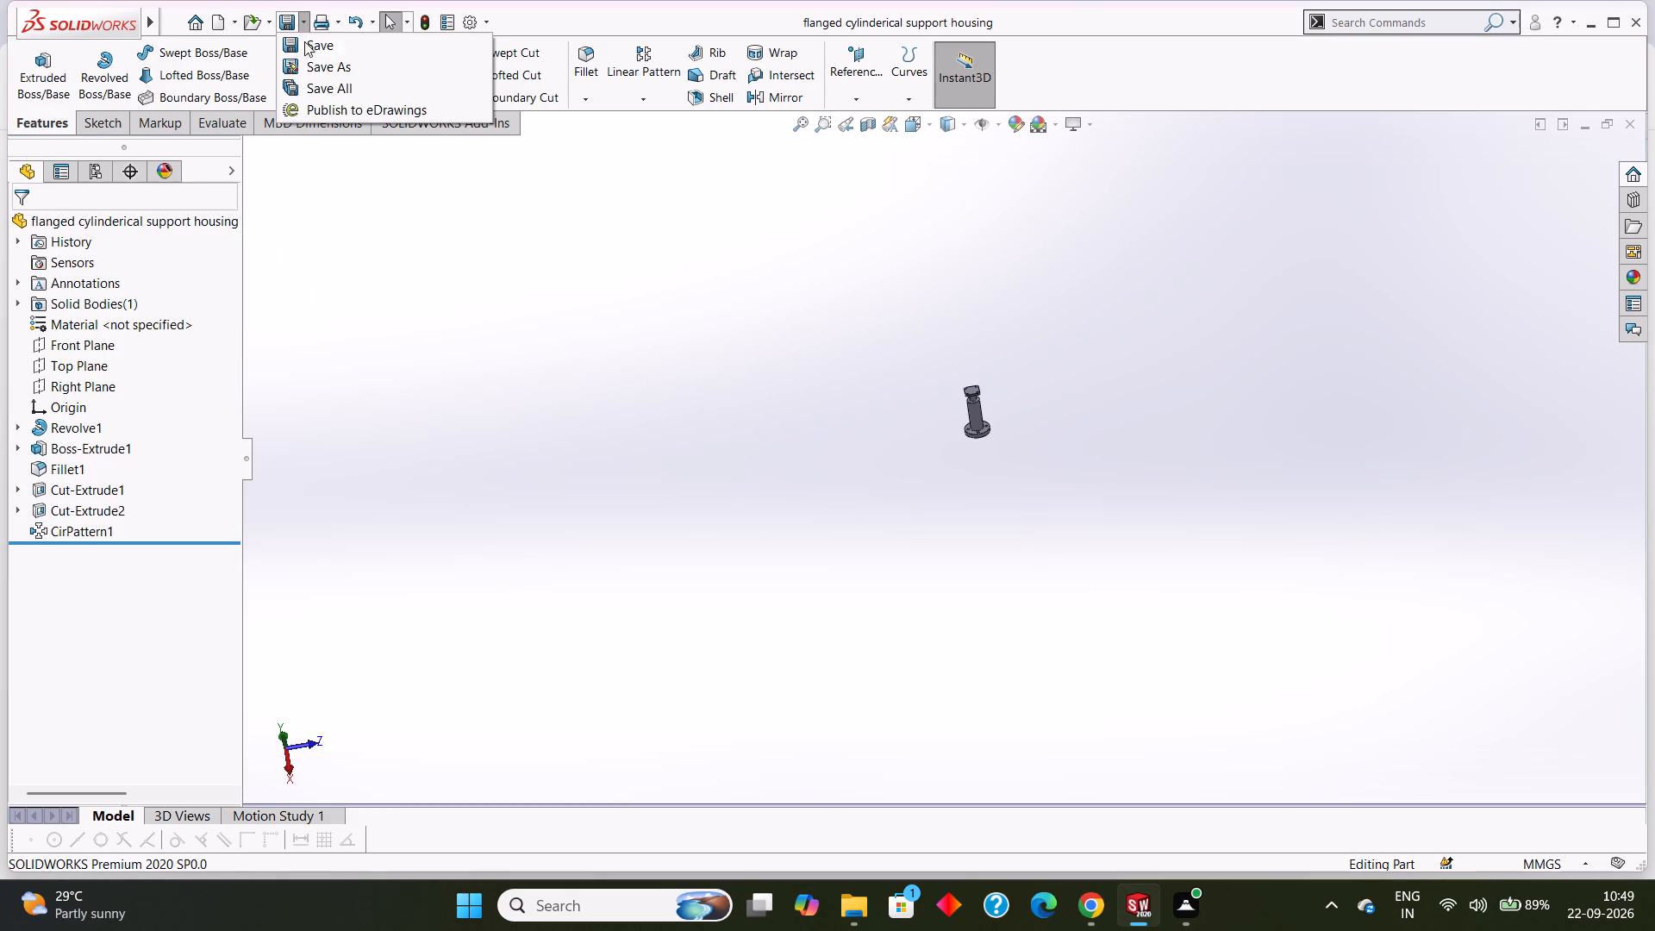
click(314, 70)
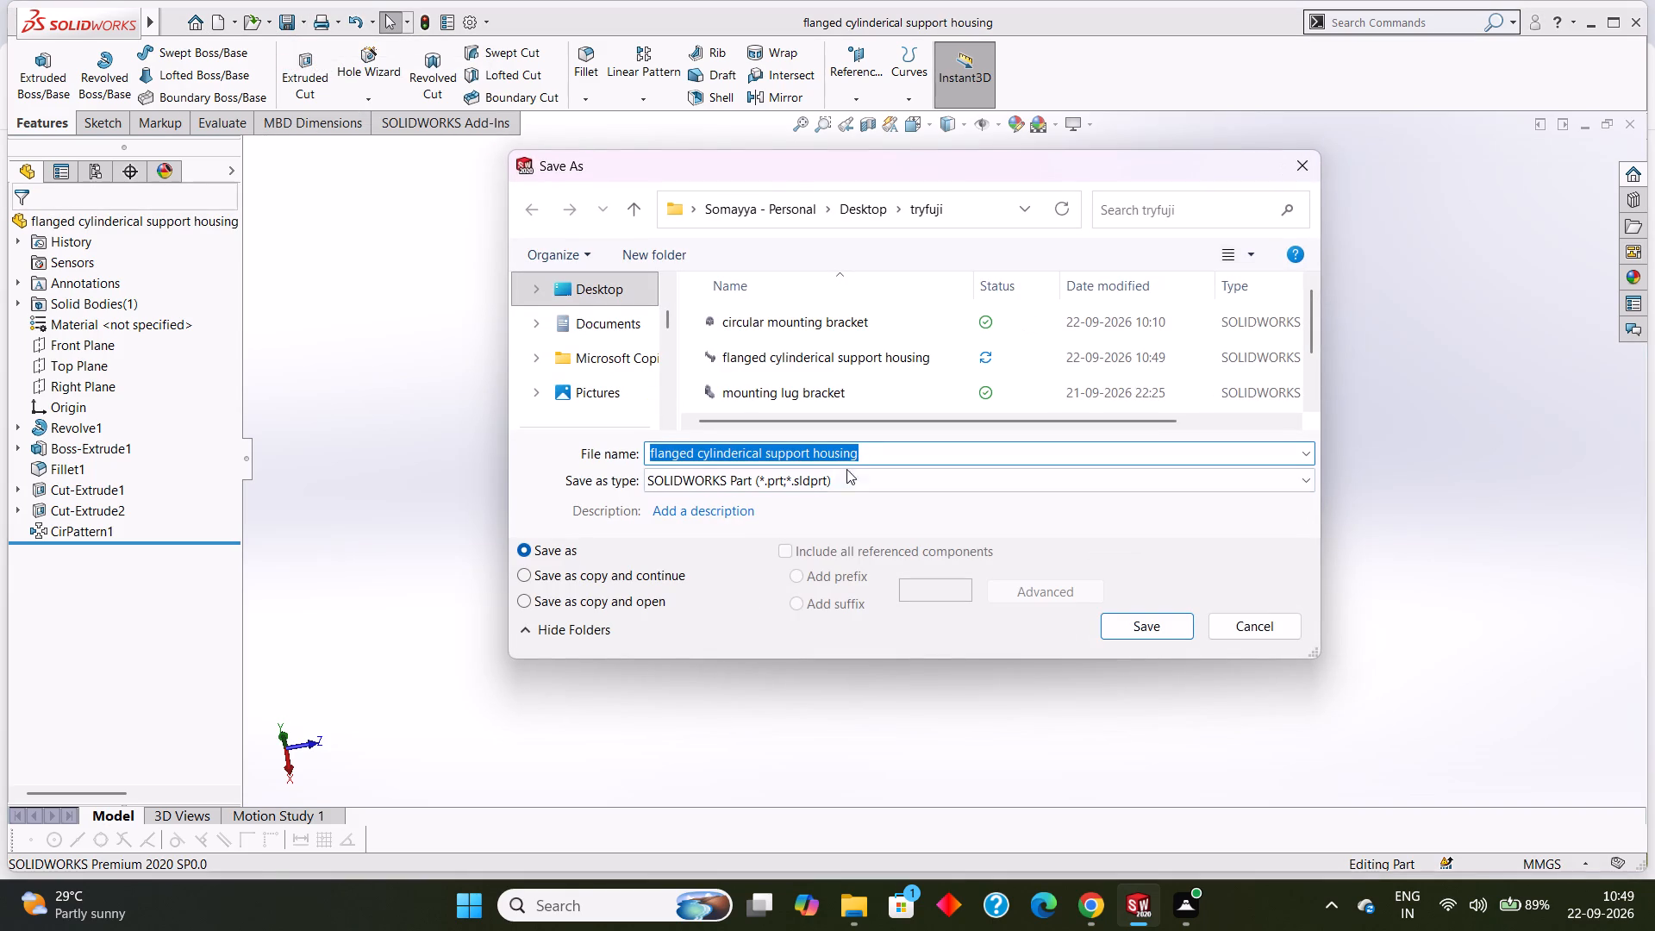
click(855, 484)
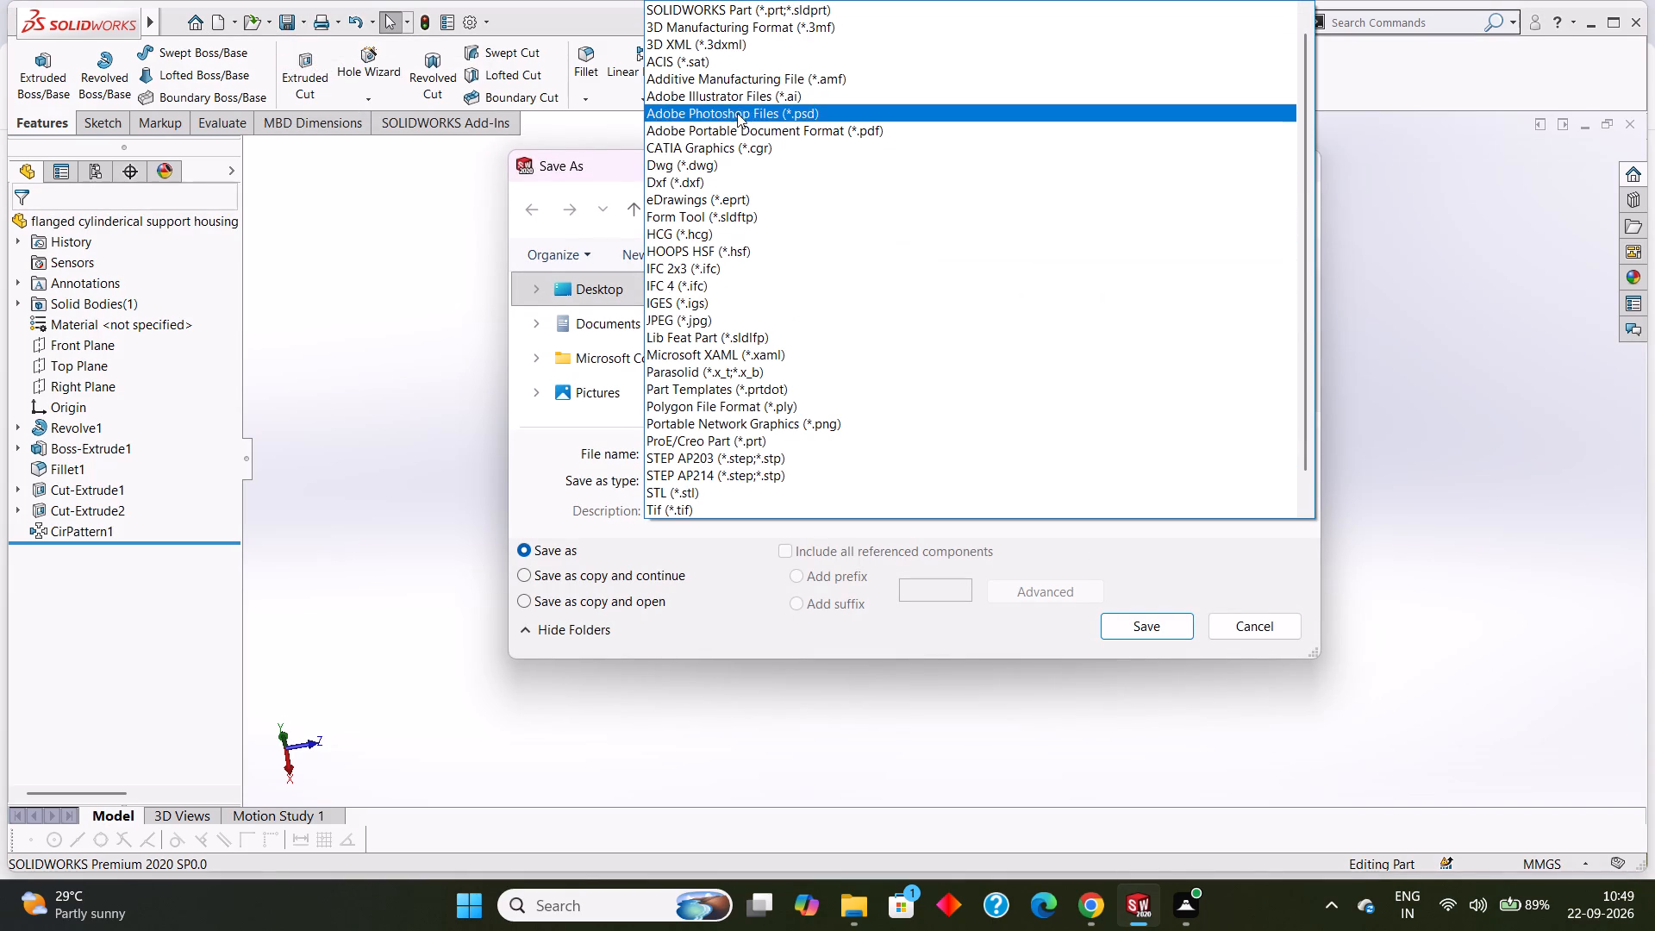
click(715, 132)
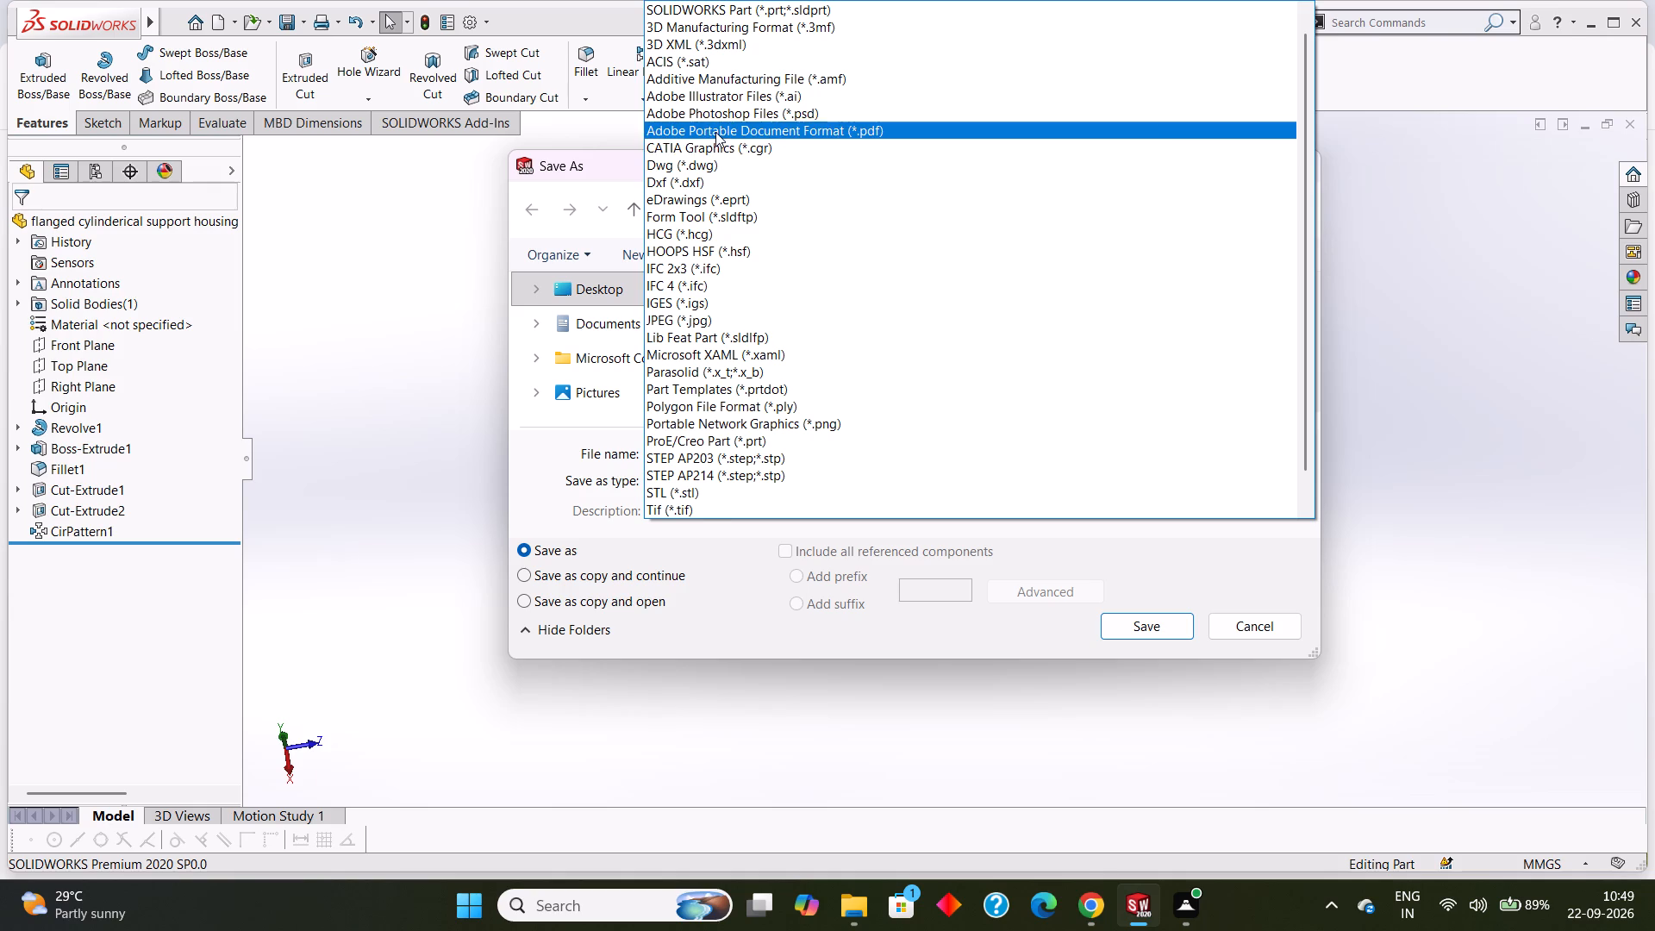
click(1131, 668)
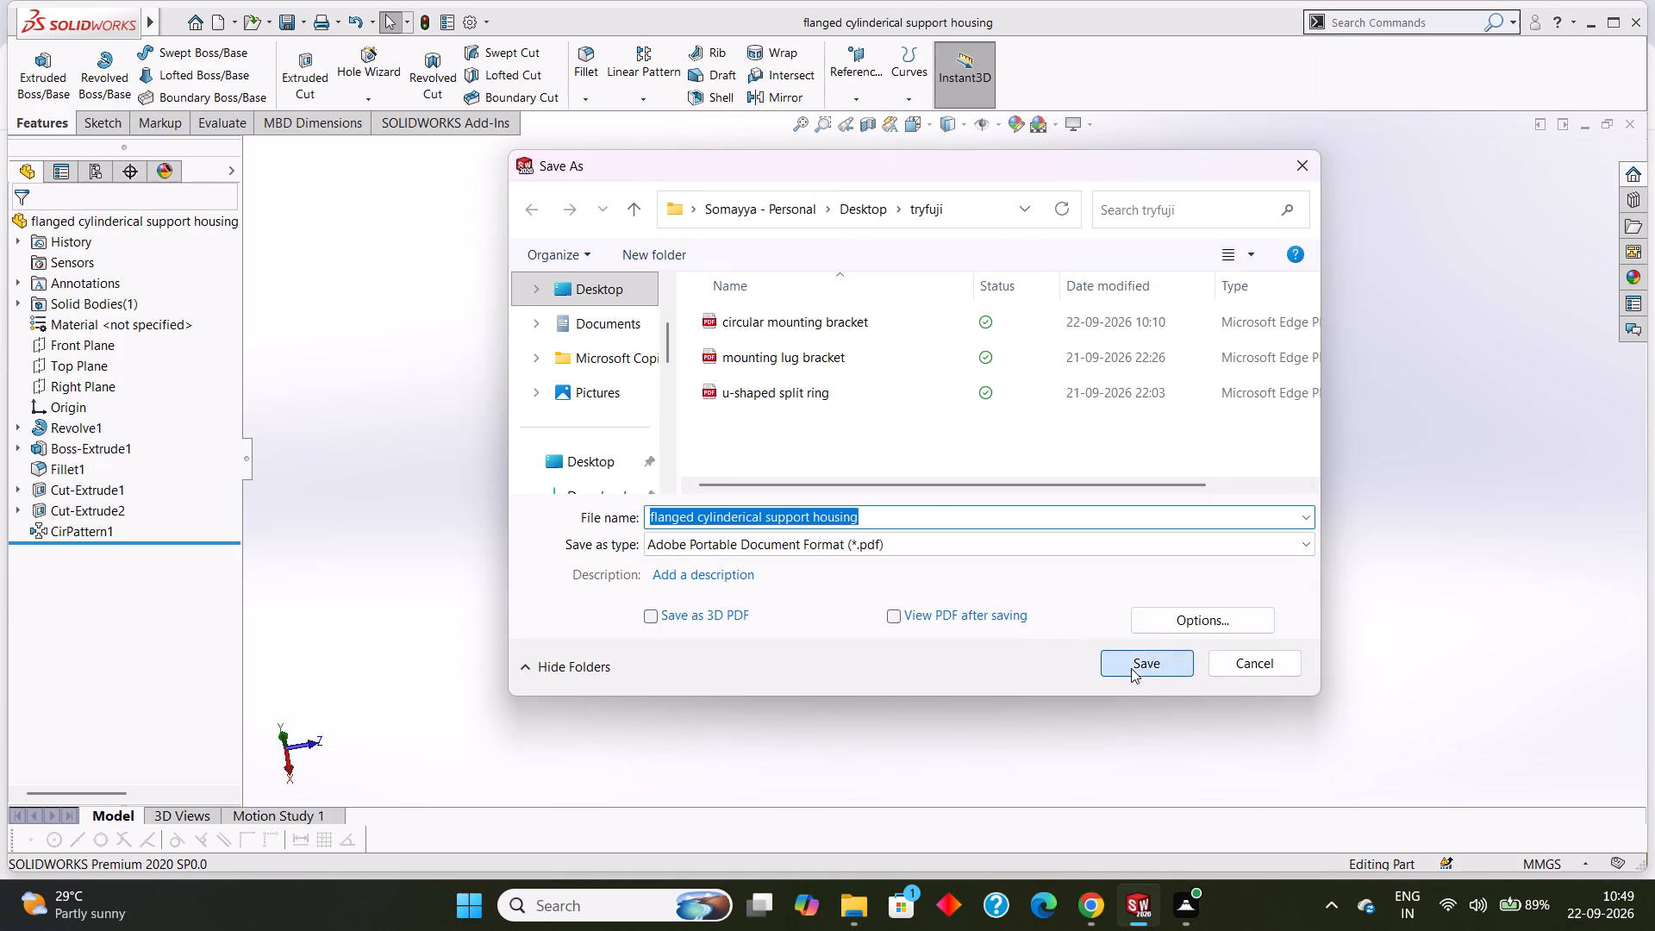